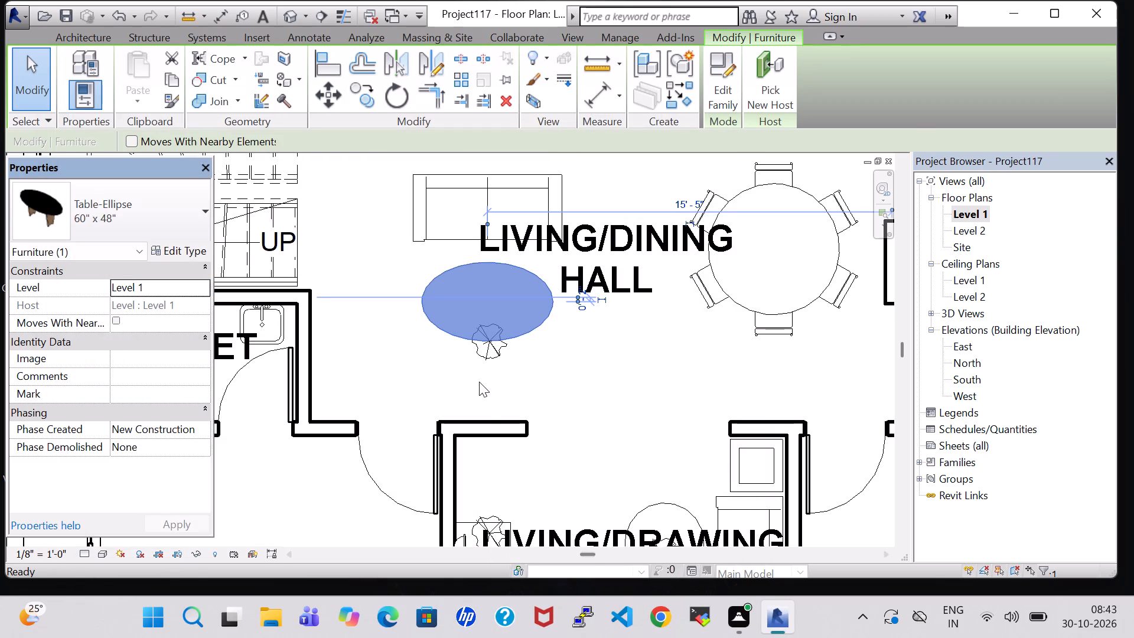
Set the offset of the agave plant by the elliptical table in the living/dining hall to 2' 0".
{"action": "left_click", "coordinate": [479, 382]}
{"action": "left_click", "coordinate": [573, 402]}
{"action": "left_click", "coordinate": [491, 359]}
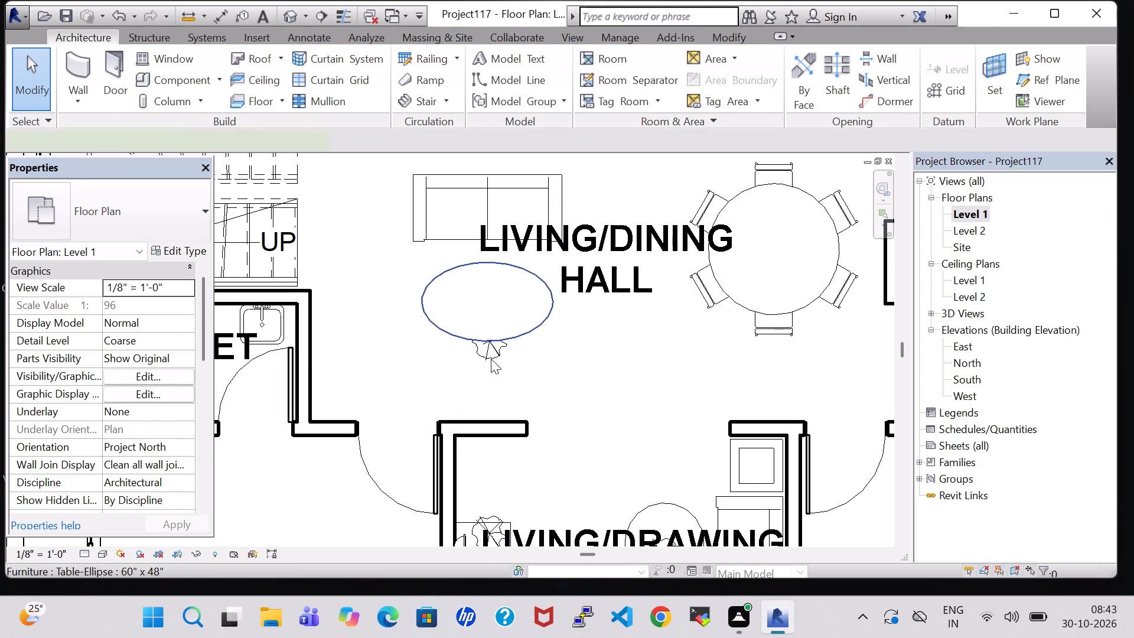
{"action": "left_click", "coordinate": [542, 375]}
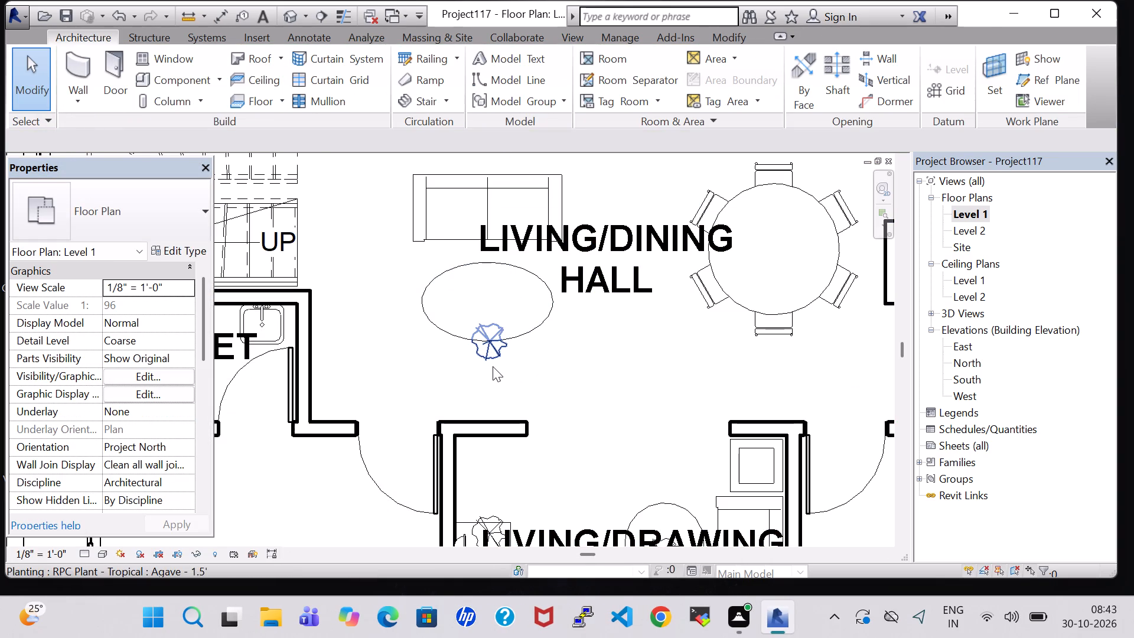
{"action": "left_click", "coordinate": [493, 366]}
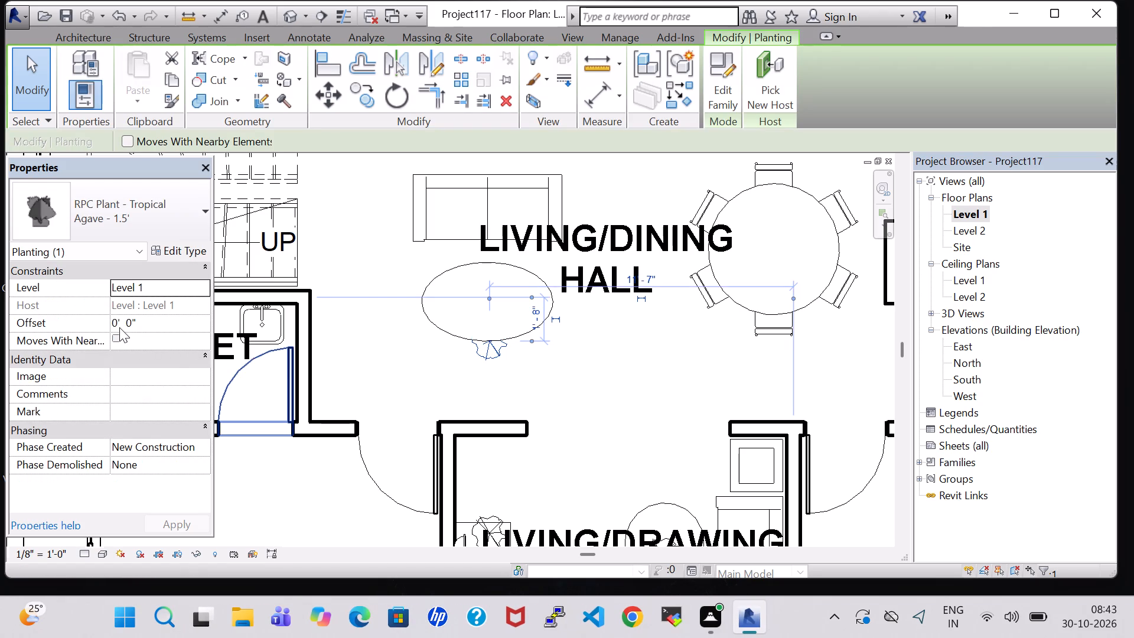
{"action": "left_click", "coordinate": [119, 327]}
{"action": "key", "text": "BackSpace"}
{"action": "key", "text": "2"}
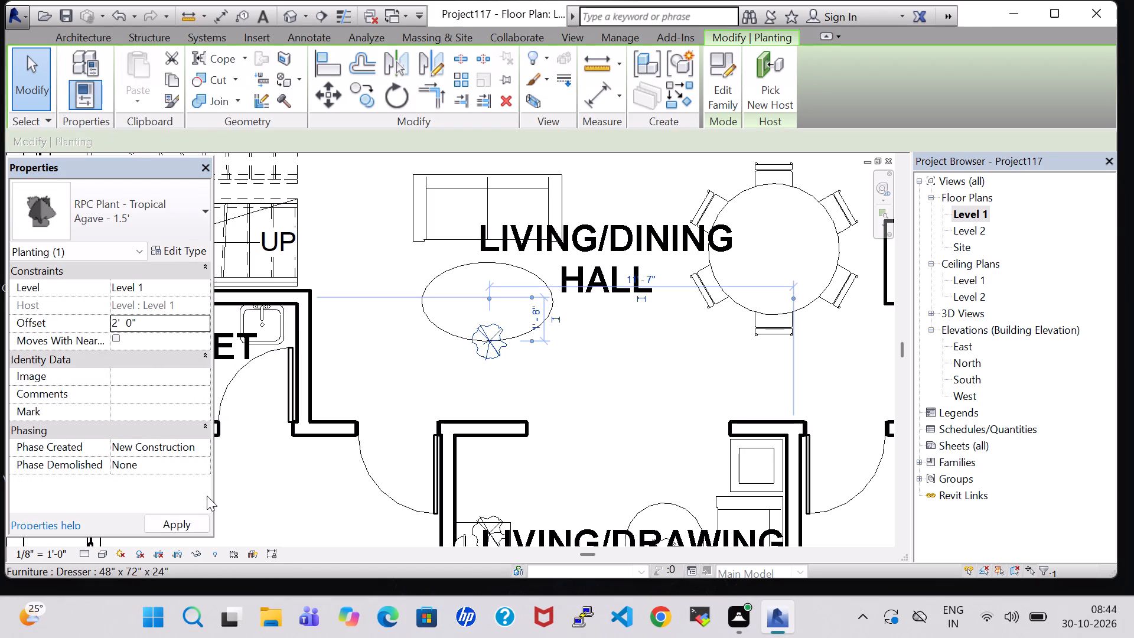
{"action": "left_click", "coordinate": [585, 409]}
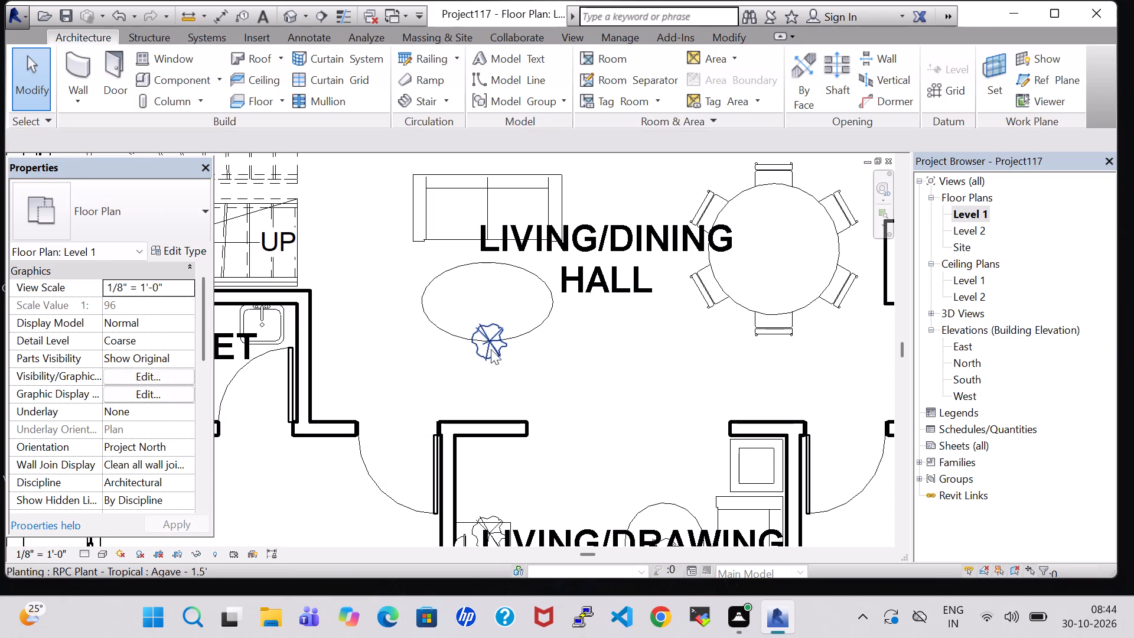
Nudge the agave plant up in plan to the centre of the elliptical table.
{"action": "left_click", "coordinate": [483, 348]}
{"action": "key", "text": "Up"}
{"action": "key", "text": "Up"}
{"action": "key", "text": "Up"}
{"action": "key", "text": "Up"}
{"action": "key", "text": "Up"}
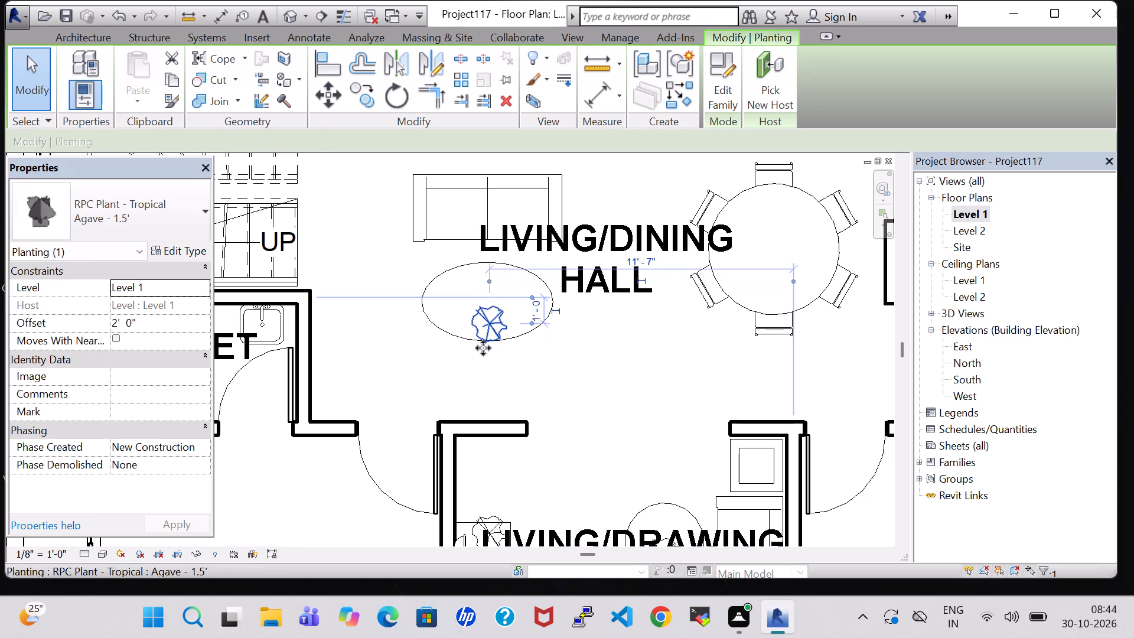
{"action": "key", "text": "Up"}
{"action": "key", "text": "Up"}
{"action": "key", "text": "Up"}
{"action": "key", "text": "Up"}
{"action": "key", "text": "Up"}
{"action": "left_click", "coordinate": [615, 370]}
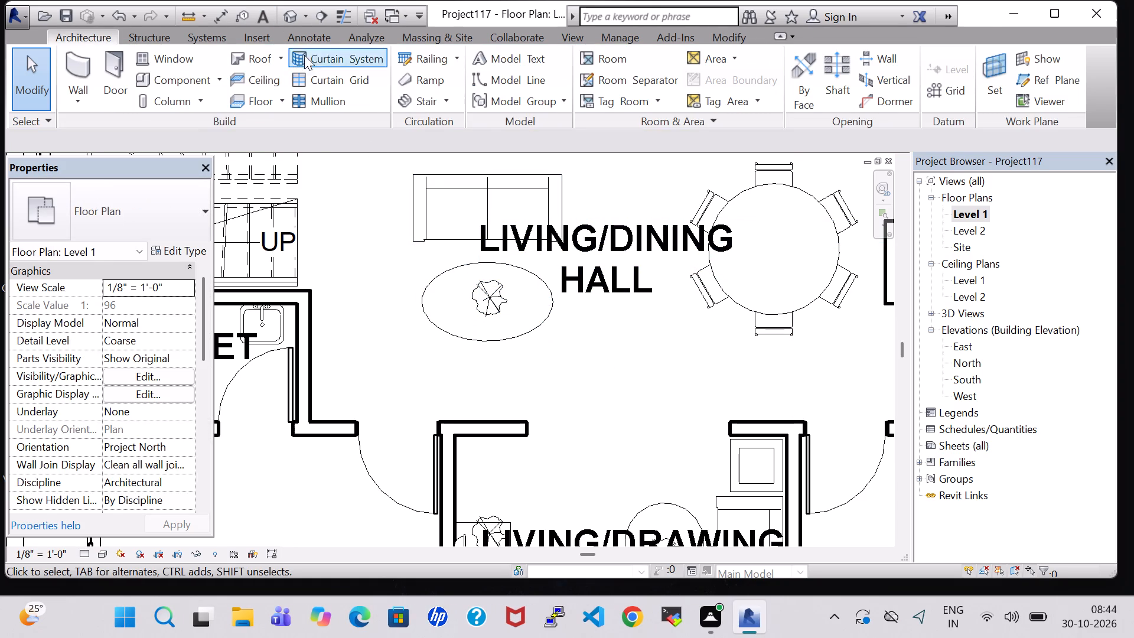
Examine the plant on the elliptical table in the 3D view and check the table's type properties.
{"action": "double_click", "coordinate": [286, 17]}
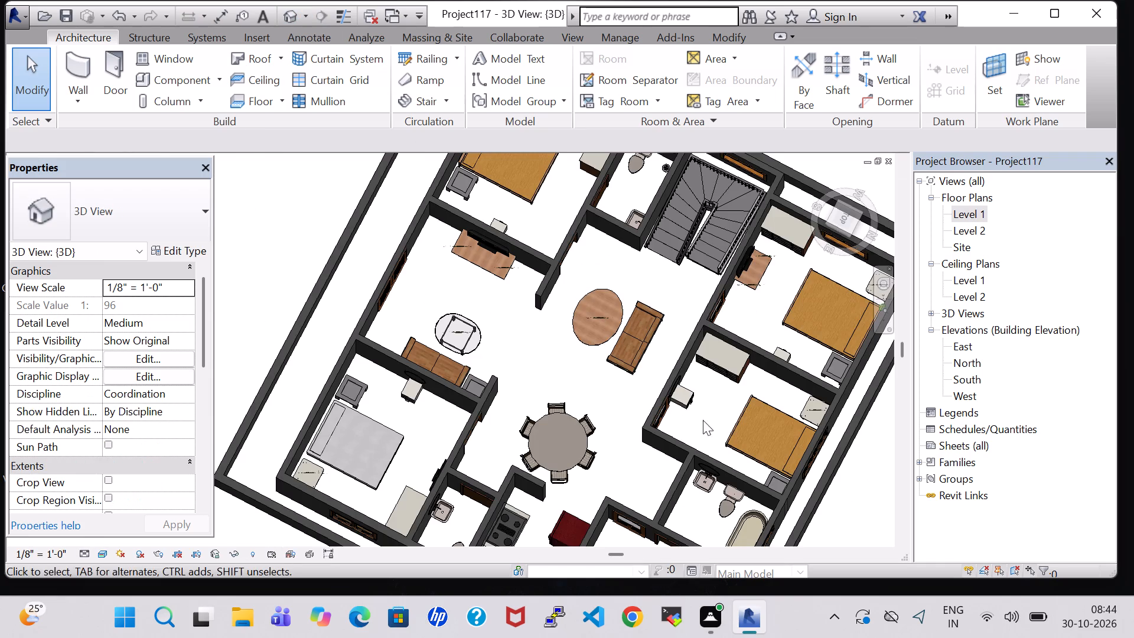
{"action": "scroll", "coordinate": [617, 331], "scroll_direction": "up", "scroll_amount": 8}
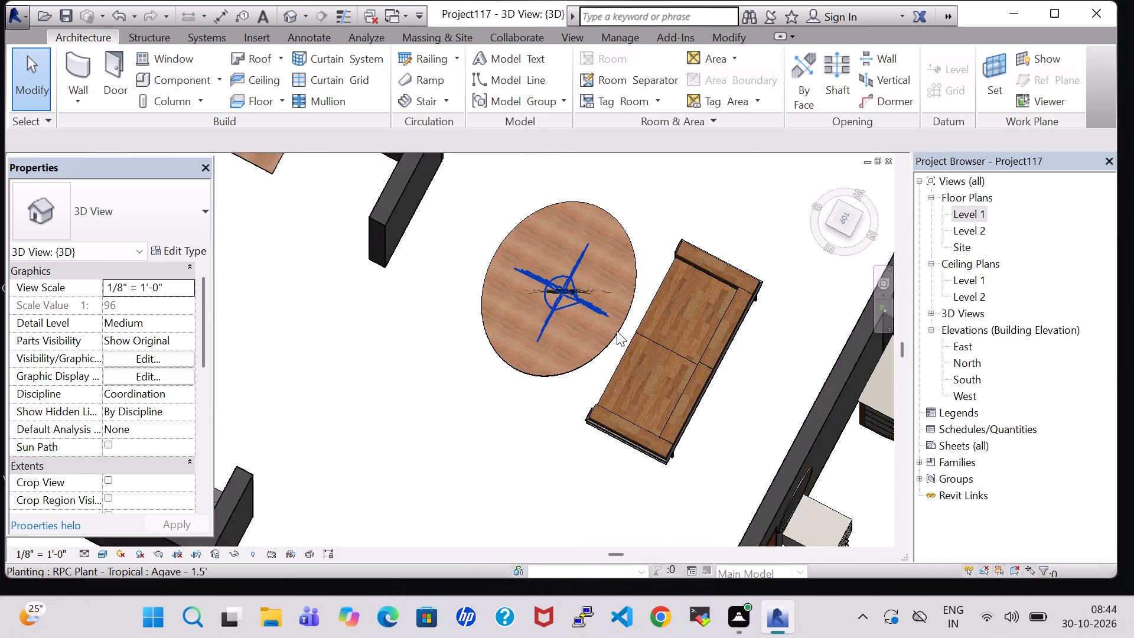
{"action": "scroll", "coordinate": [617, 331], "scroll_direction": "up", "scroll_amount": 2}
{"action": "left_click", "coordinate": [610, 343]}
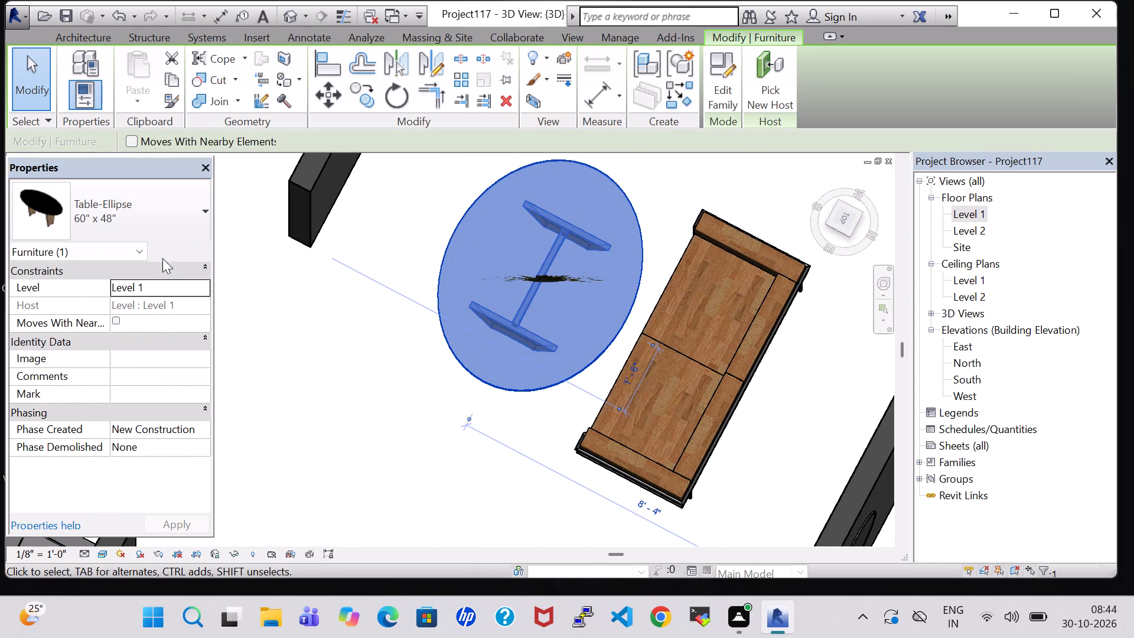
{"action": "left_click", "coordinate": [165, 255]}
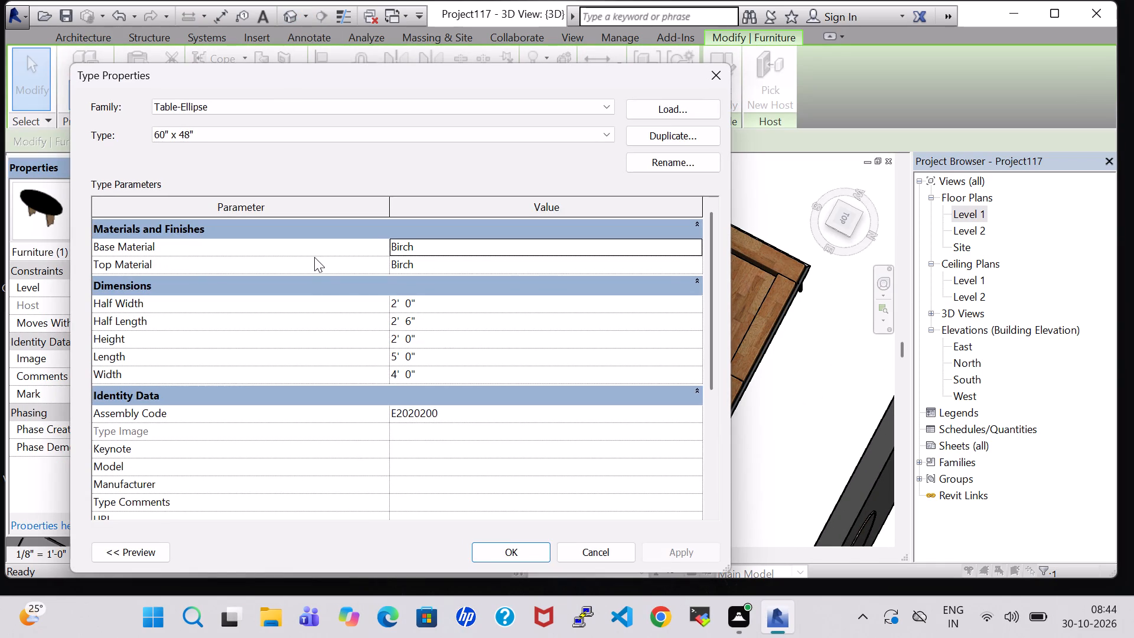
{"action": "left_click", "coordinate": [712, 74]}
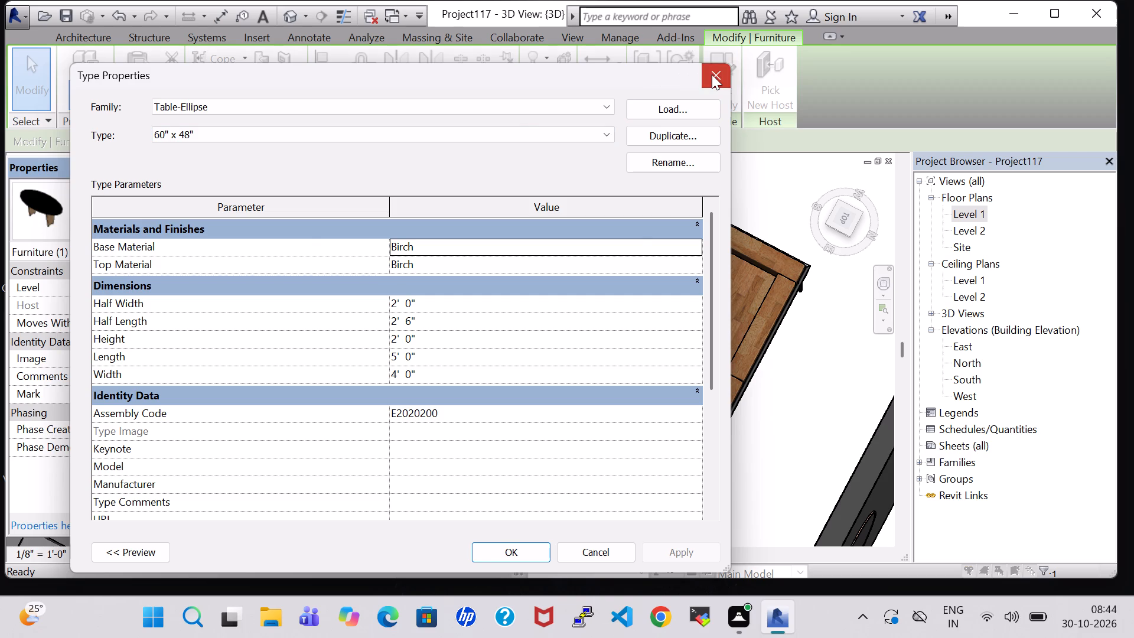
{"action": "left_click", "coordinate": [543, 500]}
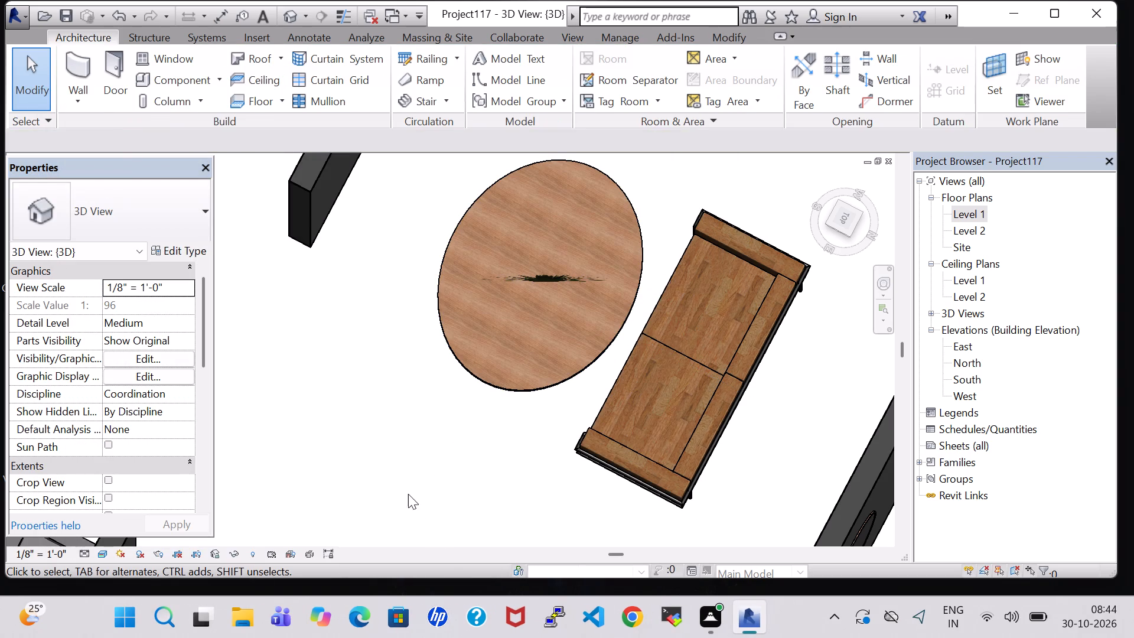
{"action": "middle_click_drag", "start_coordinate": [408, 494], "coordinate": [495, 393], "text": "shift"}
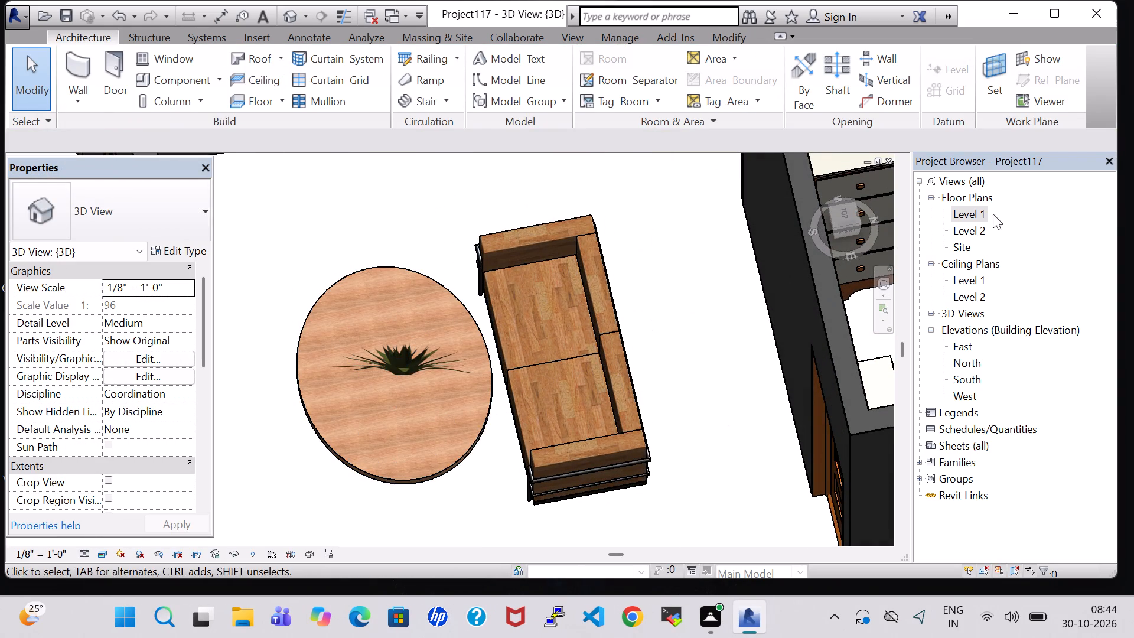
{"action": "scroll", "coordinate": [754, 424], "scroll_direction": "down", "scroll_amount": 7}
{"action": "middle_click_drag", "start_coordinate": [751, 428], "coordinate": [718, 298]}
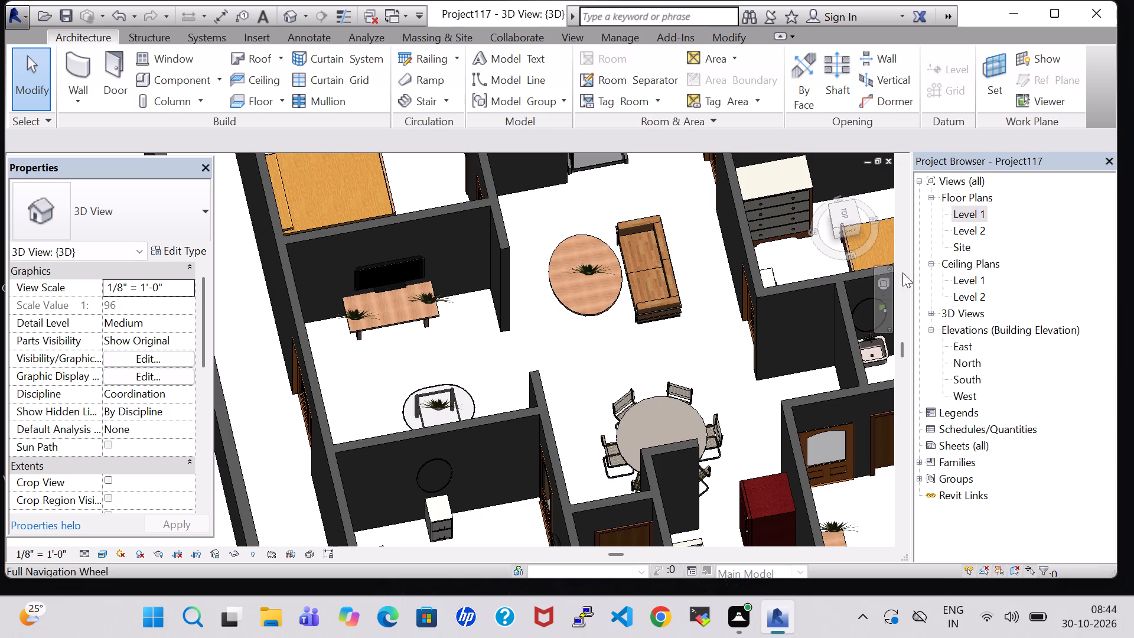
Change the round dining table's top material to Wood - Teak in its type properties.
{"action": "left_click", "coordinate": [654, 405]}
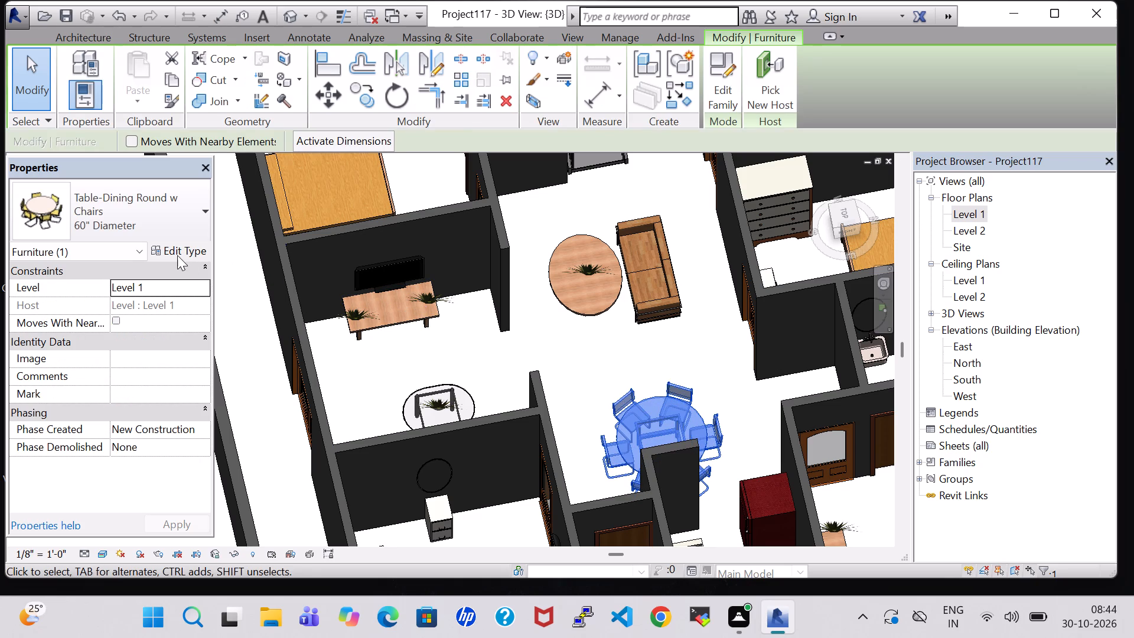
{"action": "left_click", "coordinate": [177, 249]}
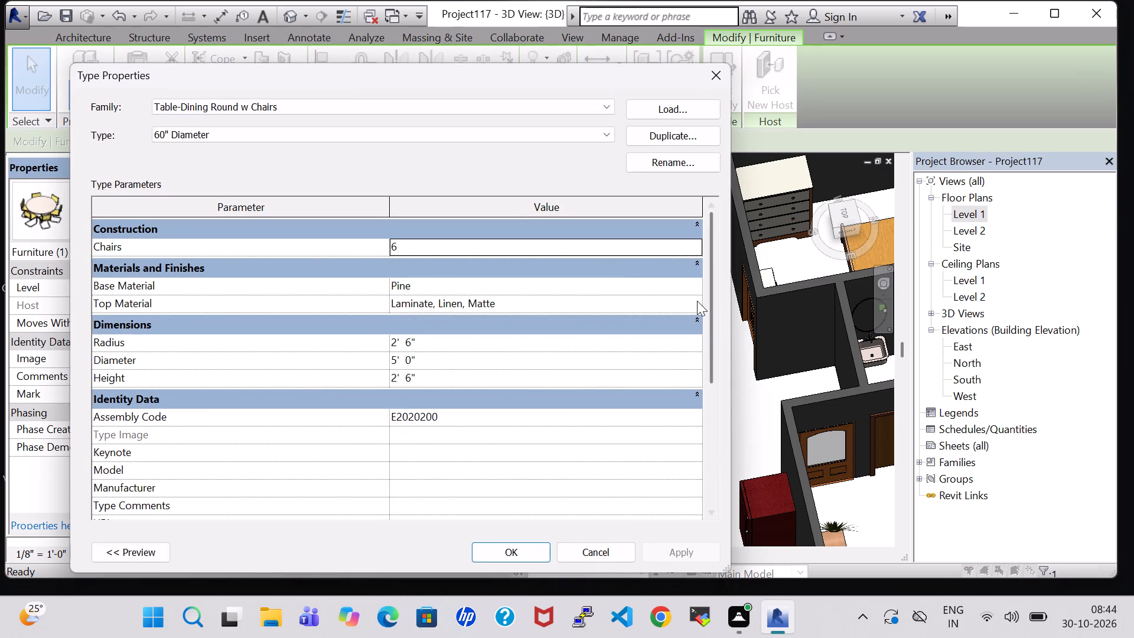
{"action": "left_click", "coordinate": [697, 301]}
{"action": "left_click_drag", "start_coordinate": [591, 318], "coordinate": [596, 499]}
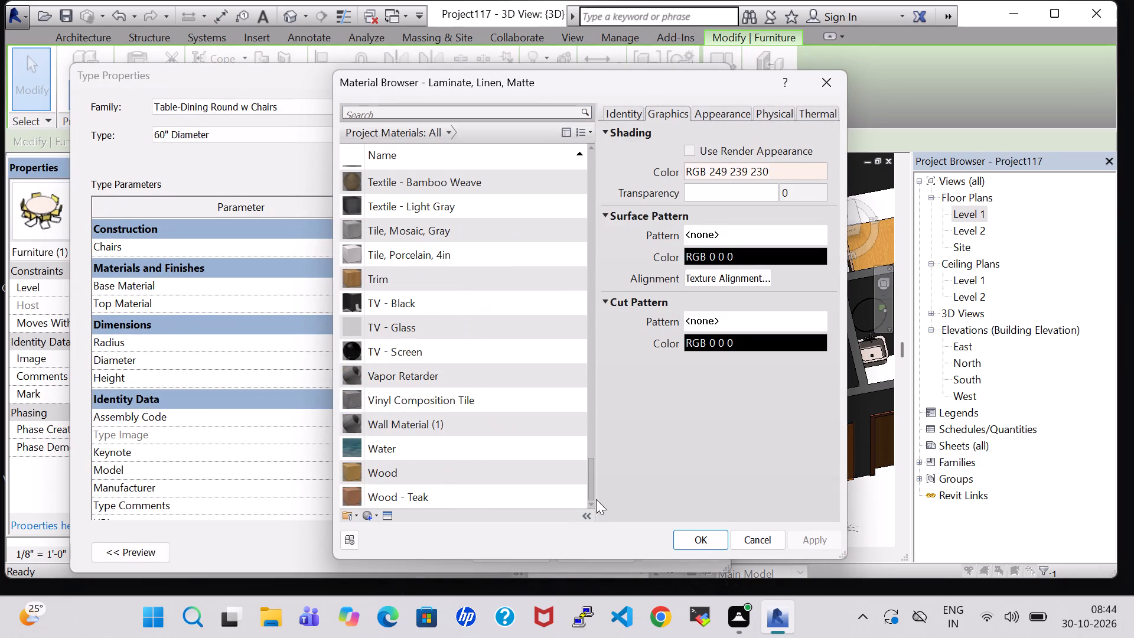
{"action": "left_click_drag", "start_coordinate": [596, 499], "coordinate": [596, 500]}
{"action": "double_click", "coordinate": [488, 497]}
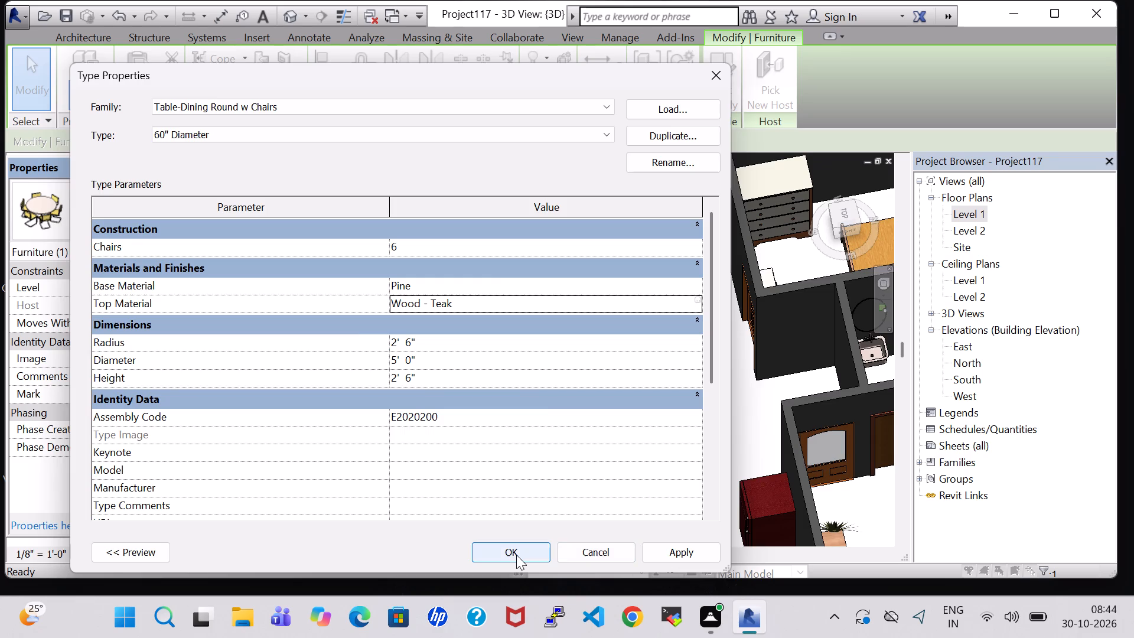
{"action": "double_click", "coordinate": [516, 555]}
Examine the round dining table and the surrounding living area furniture in the 3D view.
{"action": "scroll", "coordinate": [594, 405], "scroll_direction": "down", "scroll_amount": 3}
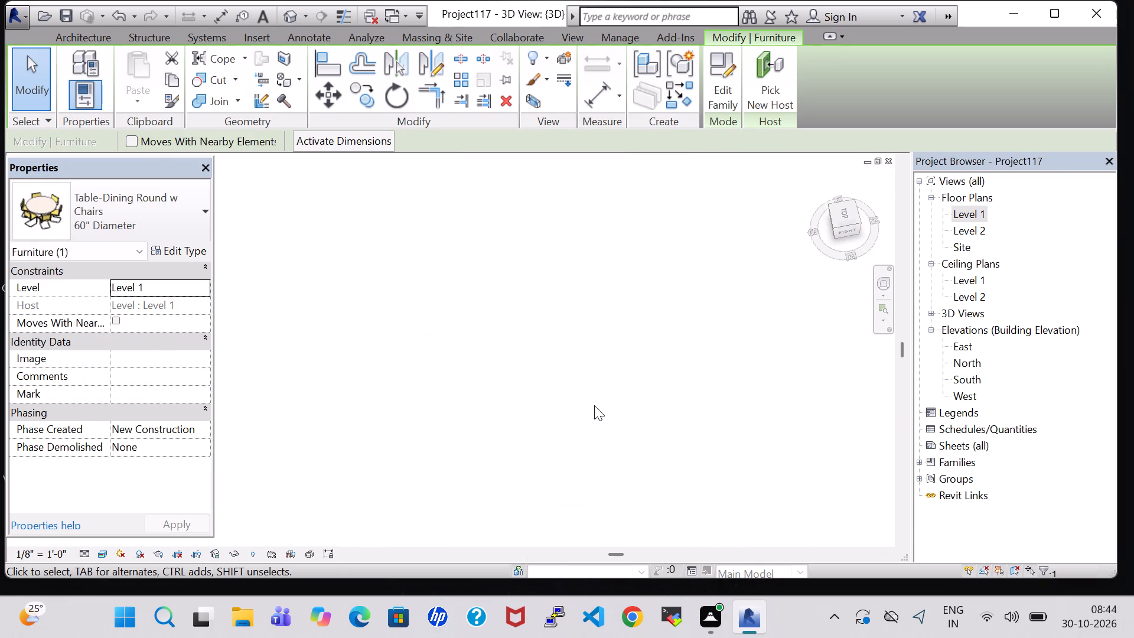
{"action": "scroll", "coordinate": [594, 405], "scroll_direction": "down", "scroll_amount": 4}
{"action": "middle_click_drag", "start_coordinate": [614, 405], "coordinate": [403, 406]}
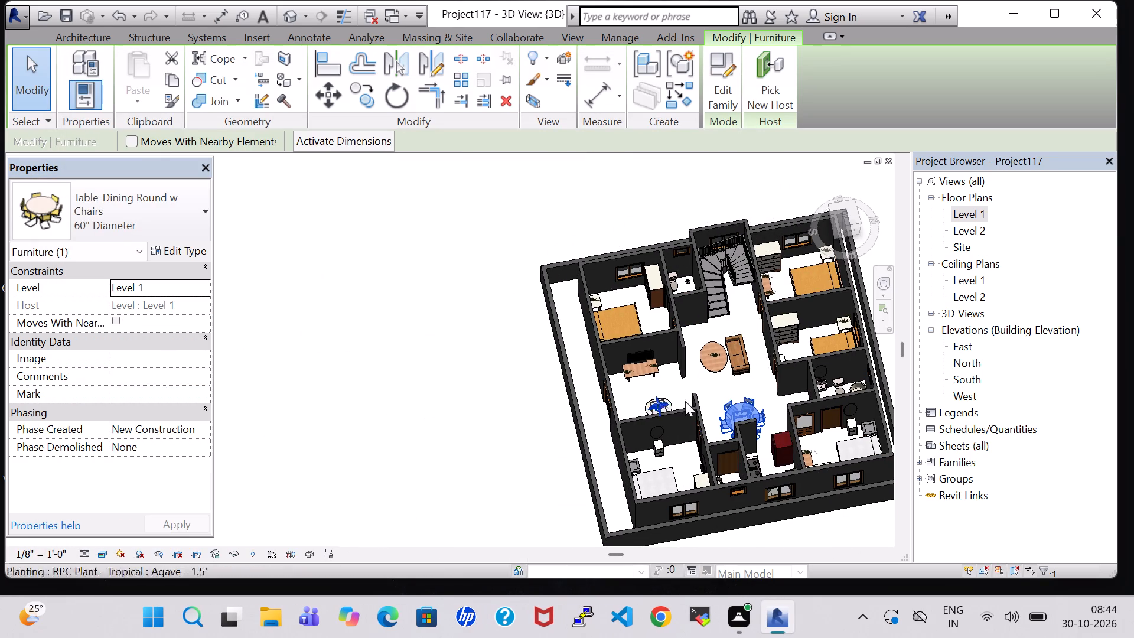
{"action": "left_click", "coordinate": [711, 383]}
{"action": "scroll", "coordinate": [711, 388], "scroll_direction": "up", "scroll_amount": 6}
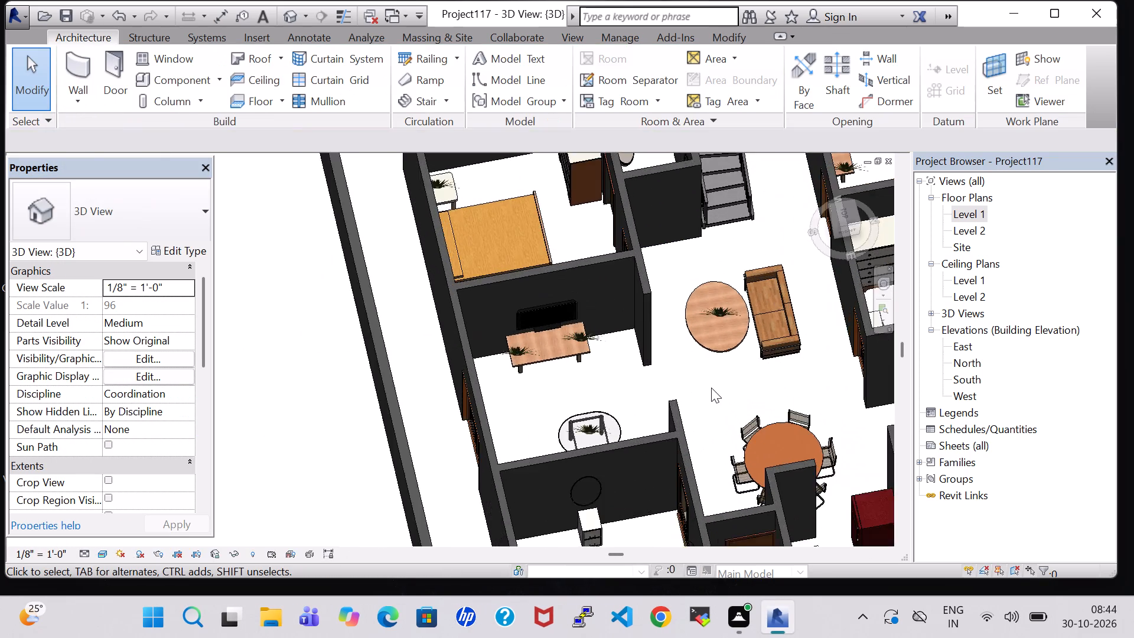
{"action": "scroll", "coordinate": [711, 388], "scroll_direction": "up", "scroll_amount": 3}
{"action": "middle_click_drag", "start_coordinate": [711, 388], "coordinate": [605, 358]}
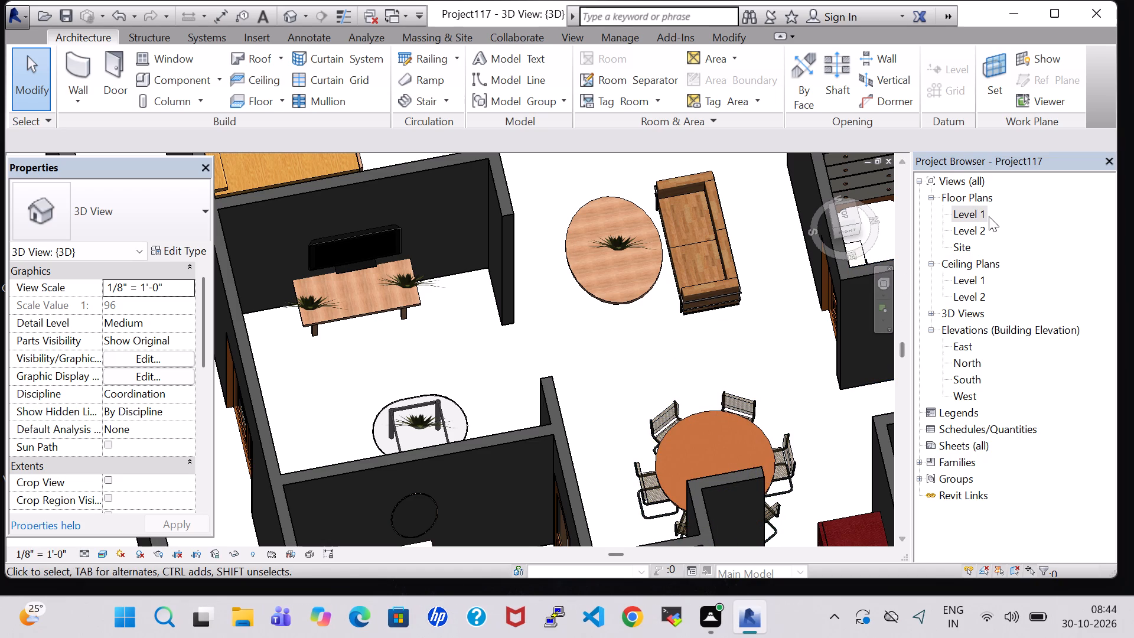
On the Level 1 floor plan, start a floor and draw its first boundary line along the outer wall from Bedroom-1's corner to Bedroom-3's corner.
{"action": "double_click", "coordinate": [966, 214]}
{"action": "scroll", "coordinate": [596, 349], "scroll_direction": "down", "scroll_amount": 1}
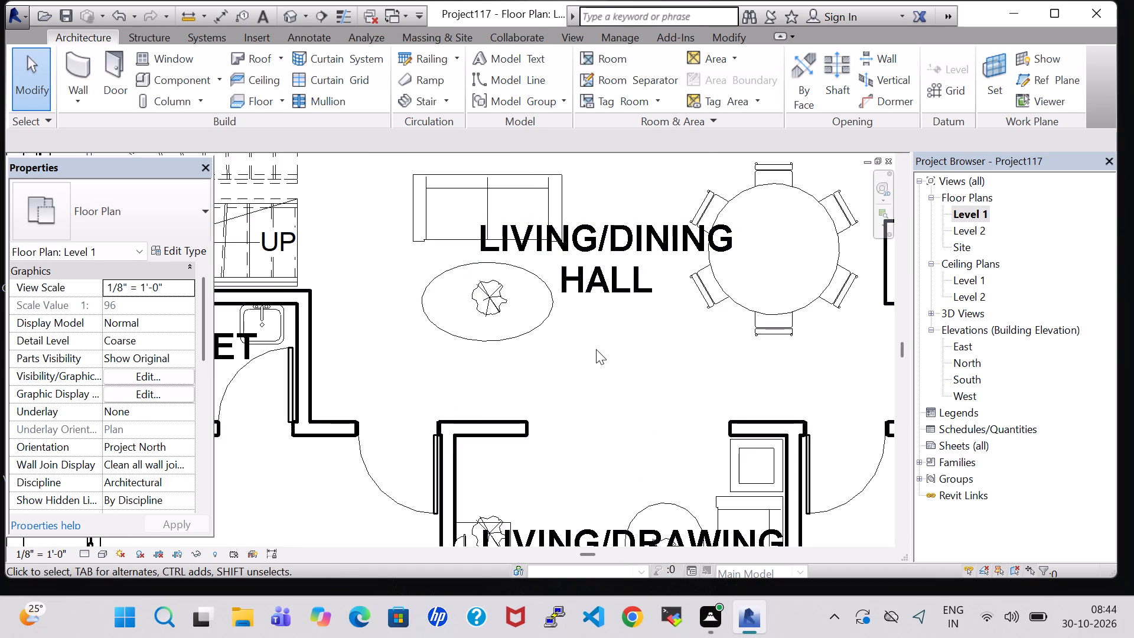
{"action": "scroll", "coordinate": [596, 349], "scroll_direction": "down", "scroll_amount": 6}
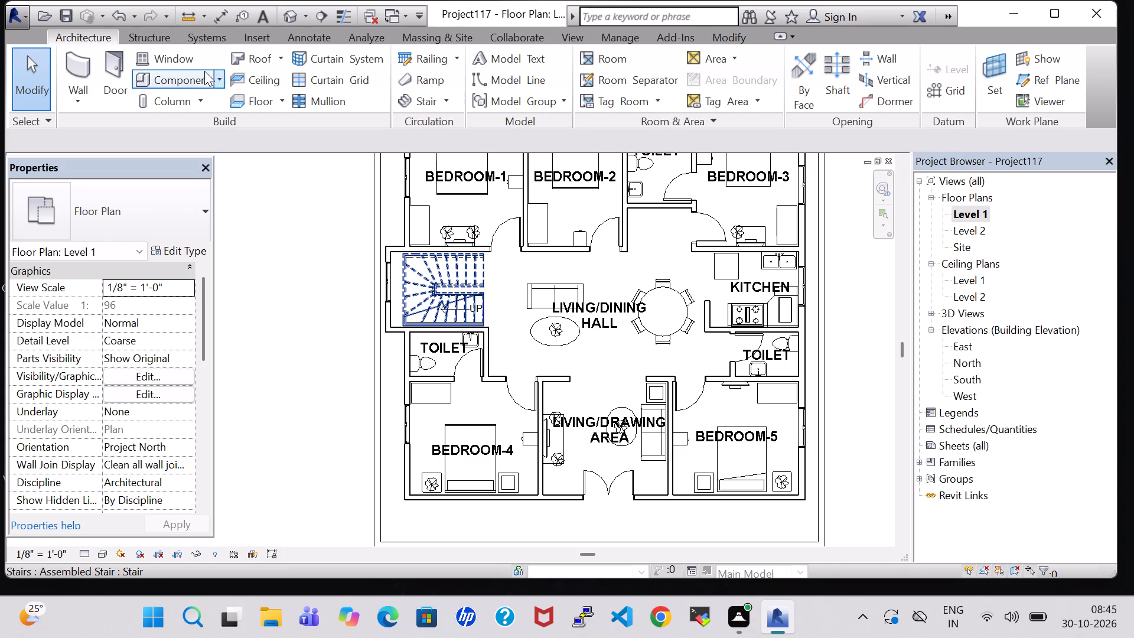
{"action": "left_click", "coordinate": [259, 96]}
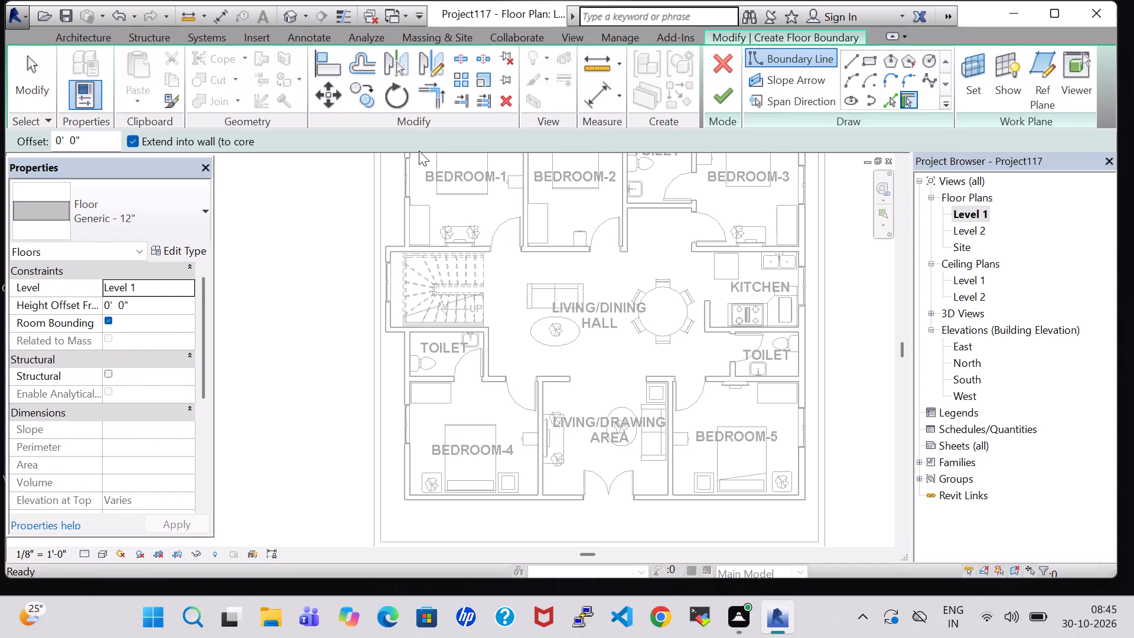
{"action": "left_click", "coordinate": [853, 61]}
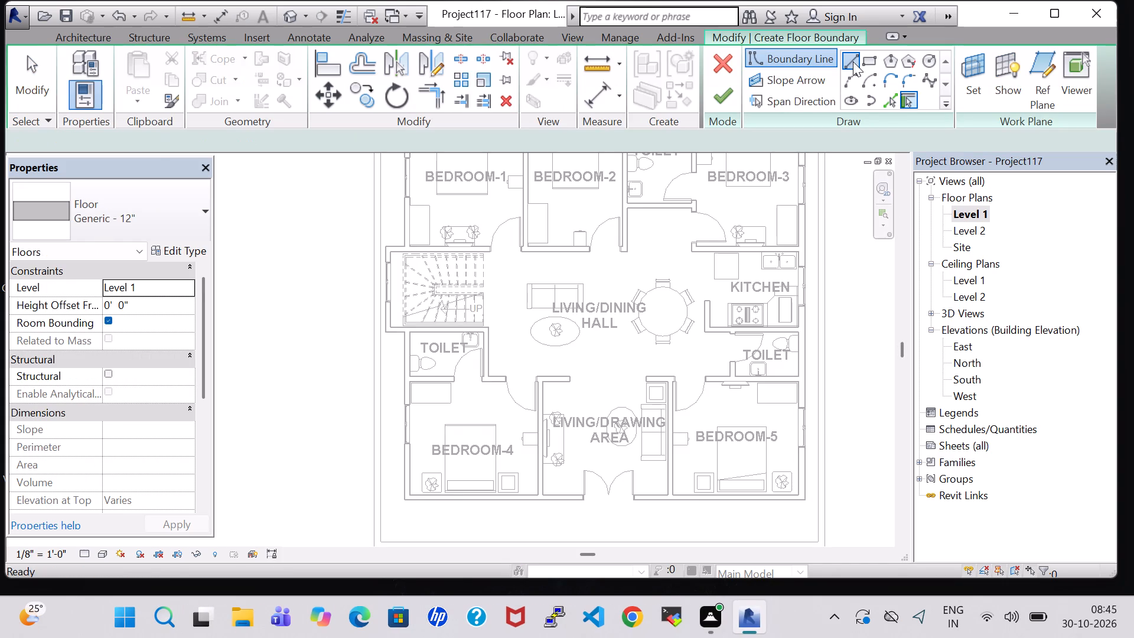
{"action": "middle_click_drag", "start_coordinate": [631, 255], "coordinate": [631, 428]}
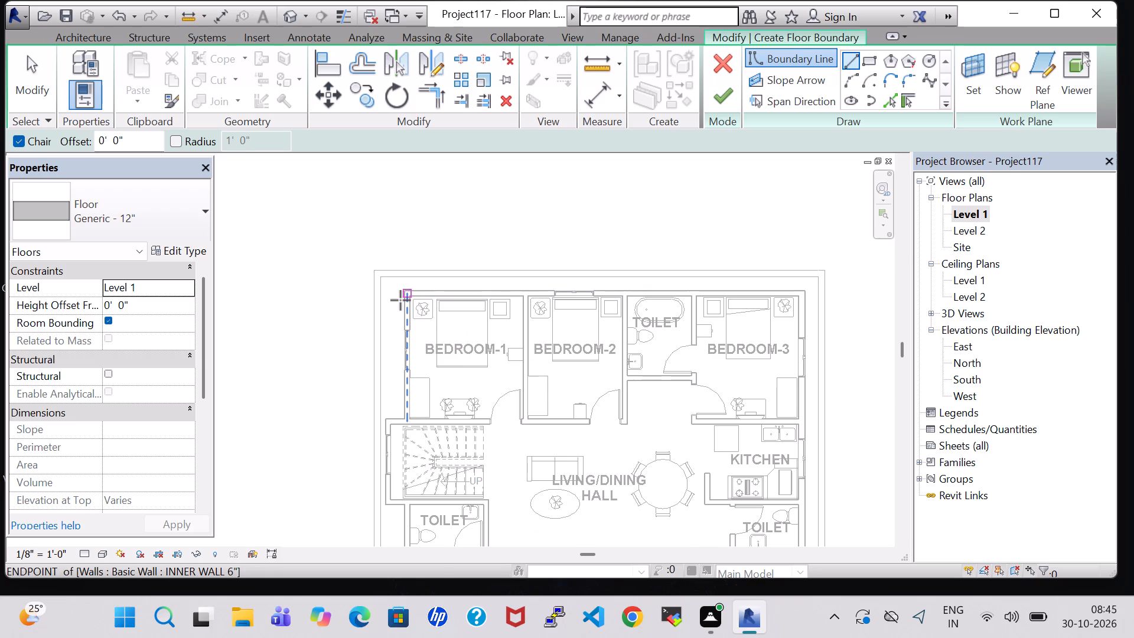
{"action": "scroll", "coordinate": [400, 297], "scroll_direction": "up", "scroll_amount": 8}
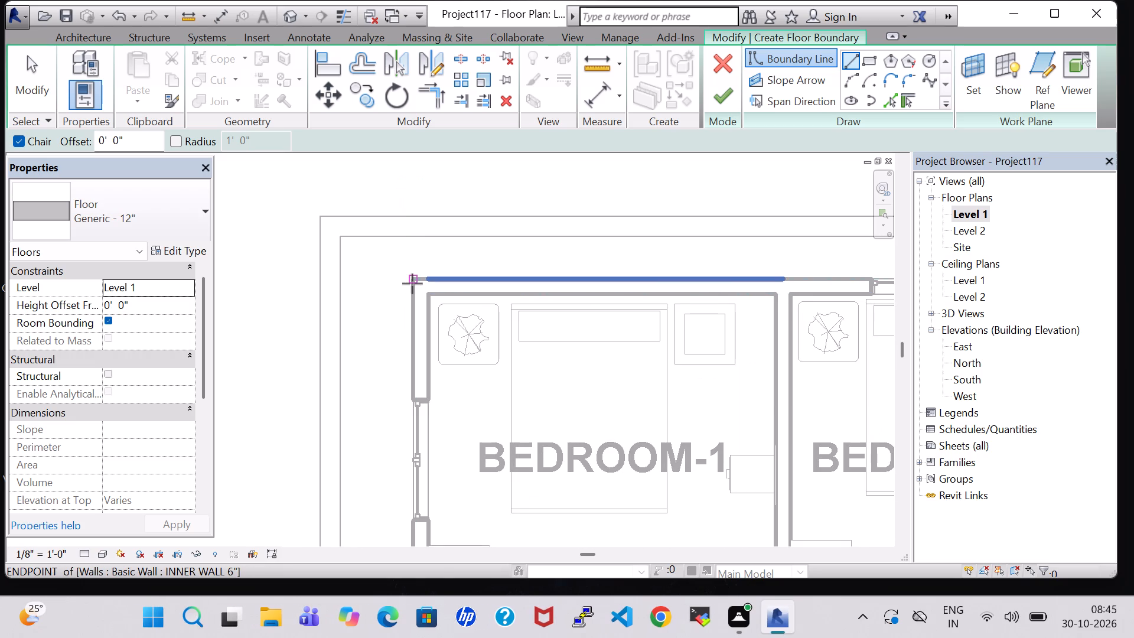
{"action": "left_click", "coordinate": [412, 281]}
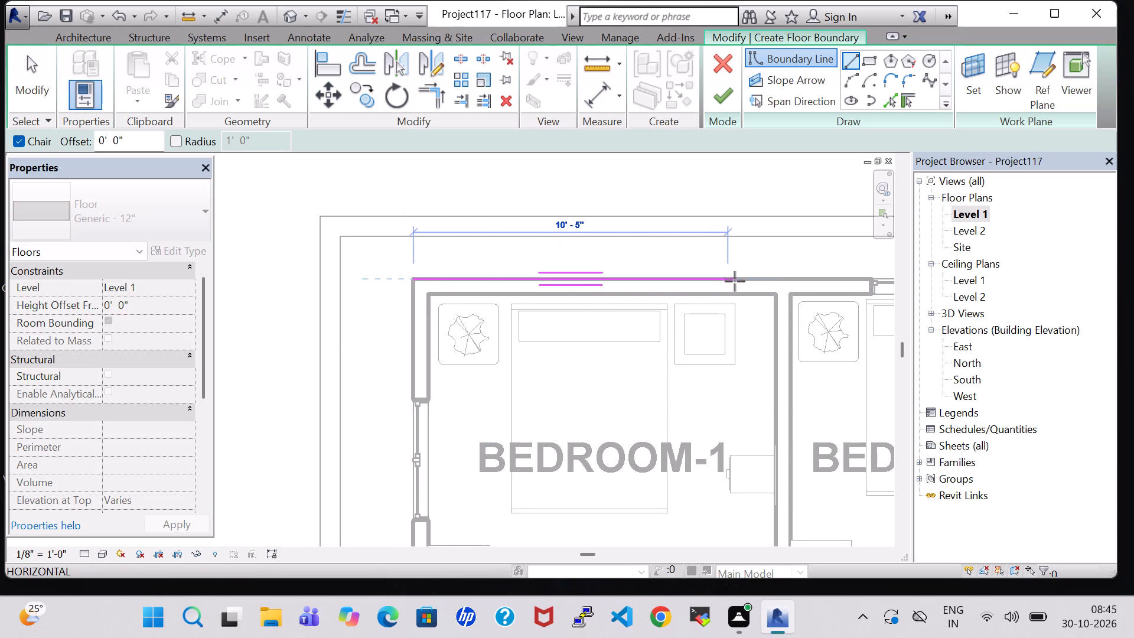
{"action": "middle_click_drag", "start_coordinate": [737, 280], "coordinate": [342, 310]}
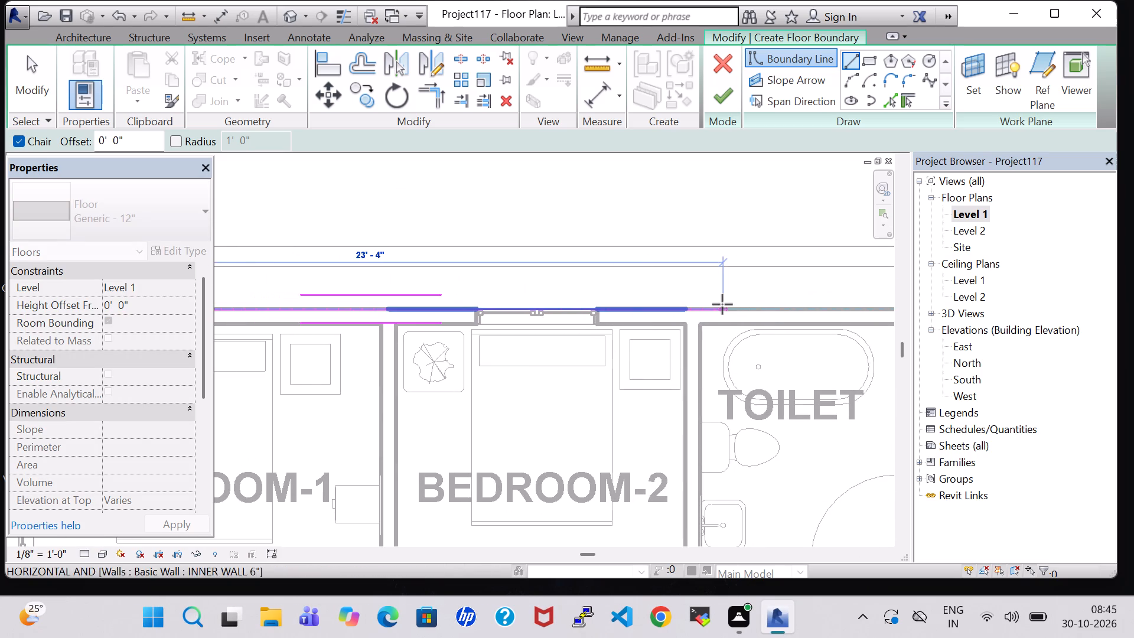
{"action": "middle_click_drag", "start_coordinate": [722, 304], "coordinate": [414, 311]}
{"action": "scroll", "coordinate": [417, 311], "scroll_direction": "up", "scroll_amount": 1}
{"action": "middle_click_drag", "start_coordinate": [757, 310], "coordinate": [298, 297]}
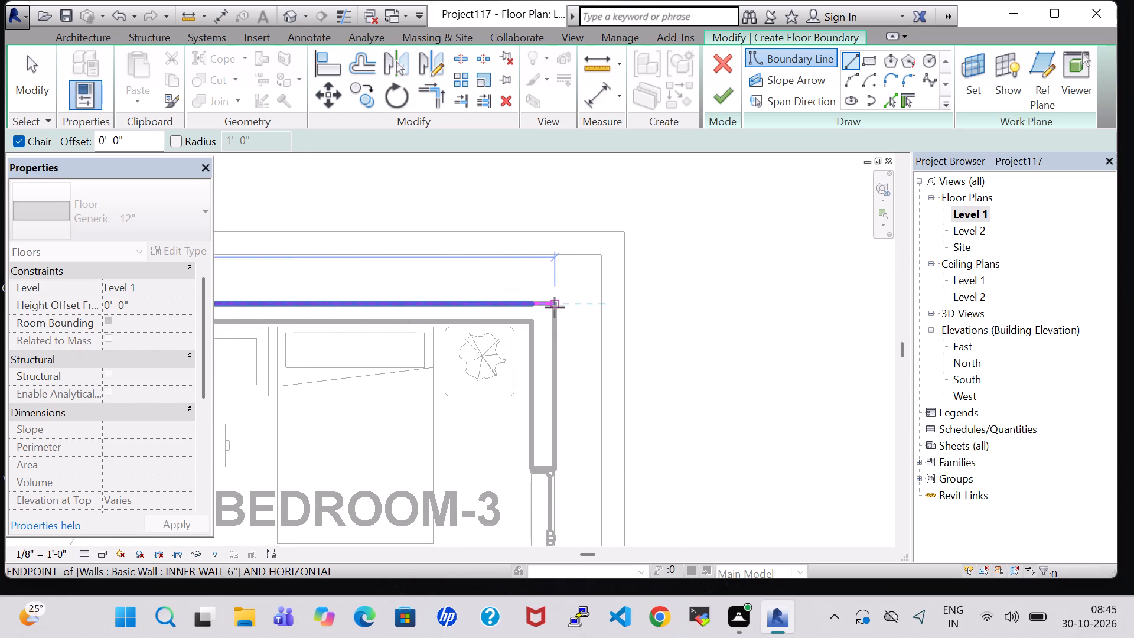
{"action": "left_click", "coordinate": [555, 307]}
Draw the floor boundary line along the outer wall from Bedroom-3's corner to Bedroom-5's outer corner.
{"action": "middle_click_drag", "start_coordinate": [561, 515], "coordinate": [565, 444]}
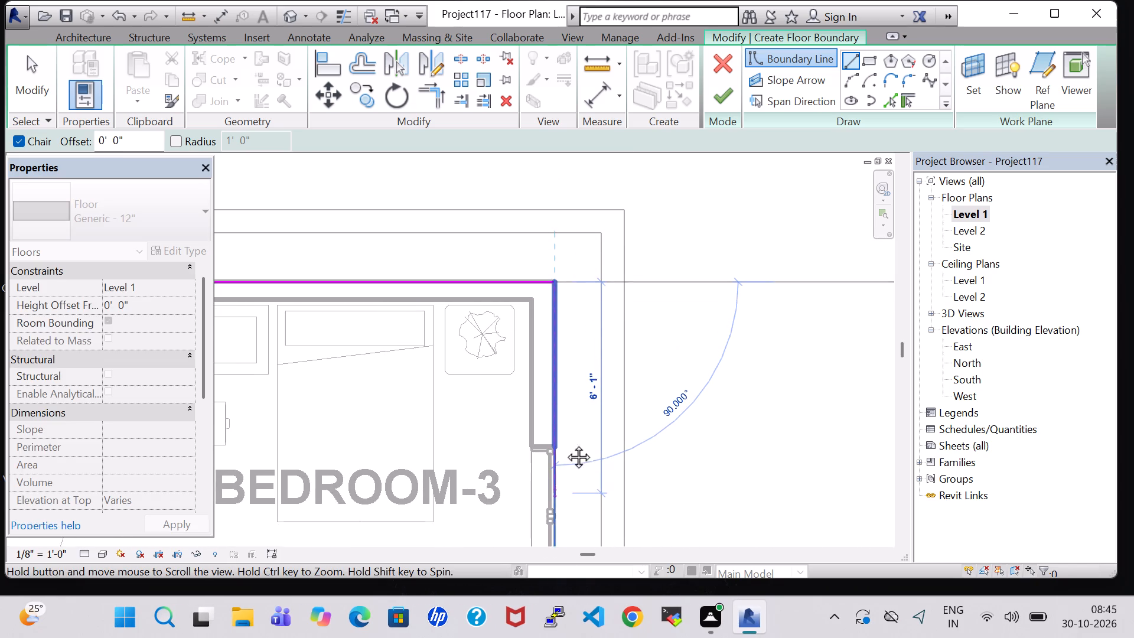
{"action": "middle_click_drag", "start_coordinate": [565, 444], "coordinate": [597, 162]}
{"action": "middle_click_drag", "start_coordinate": [598, 493], "coordinate": [612, 244]}
{"action": "middle_click_drag", "start_coordinate": [621, 490], "coordinate": [620, 146]}
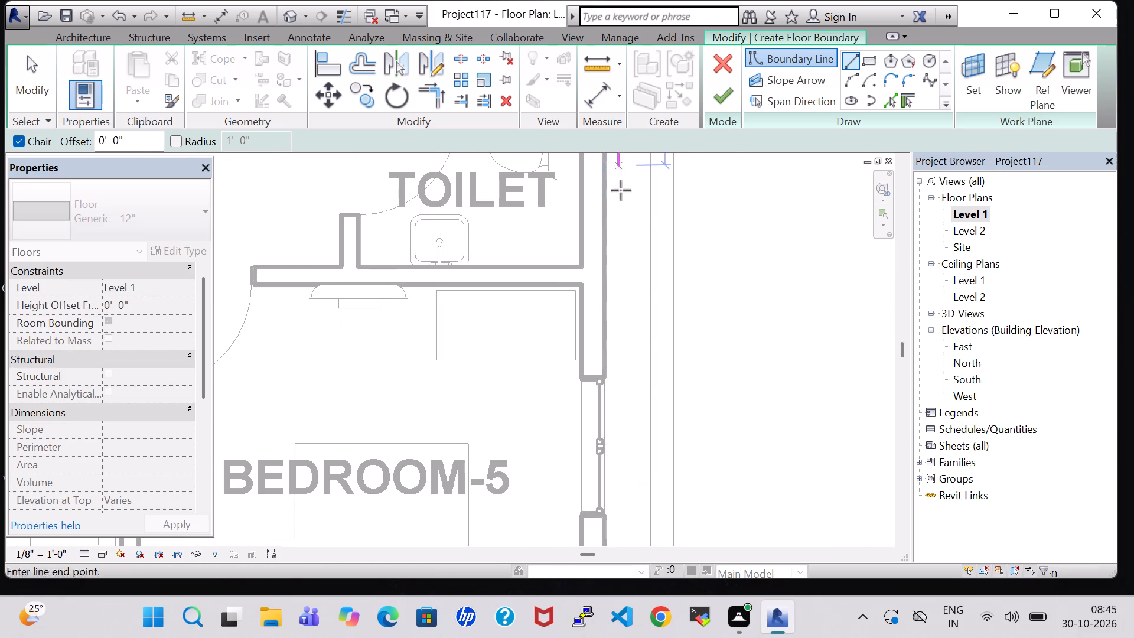
{"action": "middle_click_drag", "start_coordinate": [600, 449], "coordinate": [631, 155]}
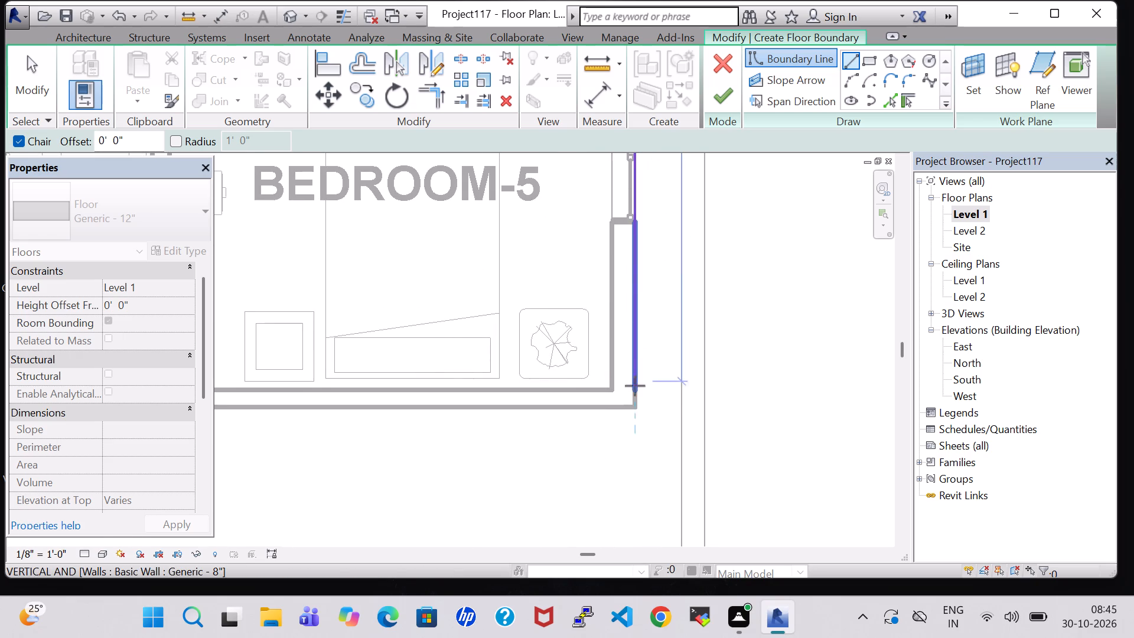
{"action": "left_click", "coordinate": [634, 405]}
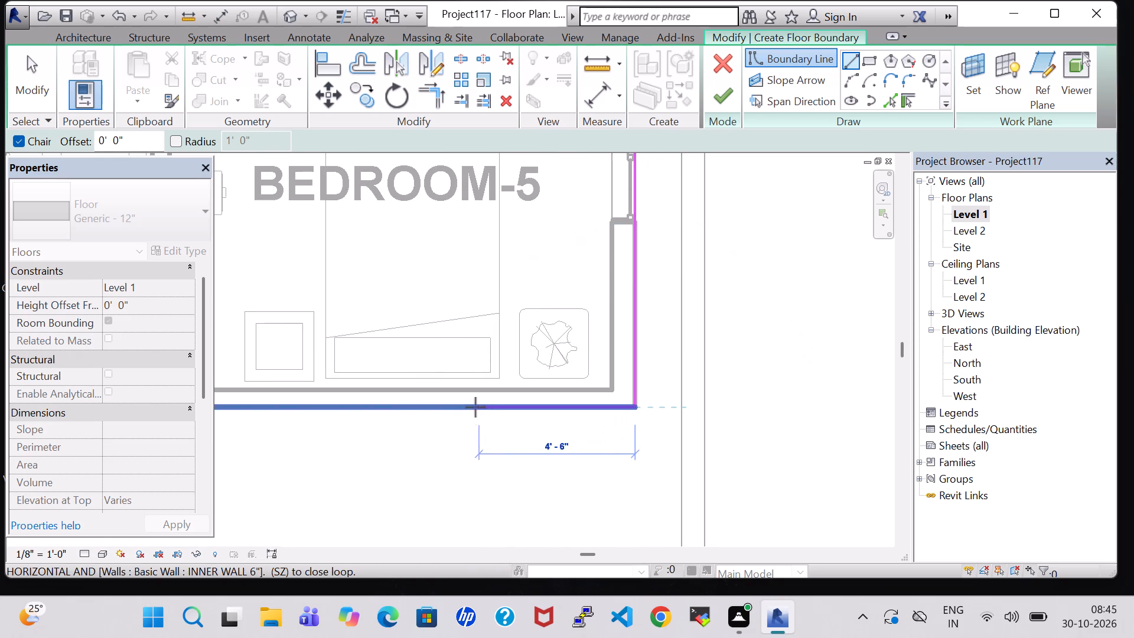
Draw the floor boundary line along the front outer wall from Bedroom-5's corner past the entrance door to Bedroom-4's corner.
{"action": "middle_click_drag", "start_coordinate": [475, 407], "coordinate": [919, 411]}
{"action": "middle_click_drag", "start_coordinate": [448, 405], "coordinate": [480, 403]}
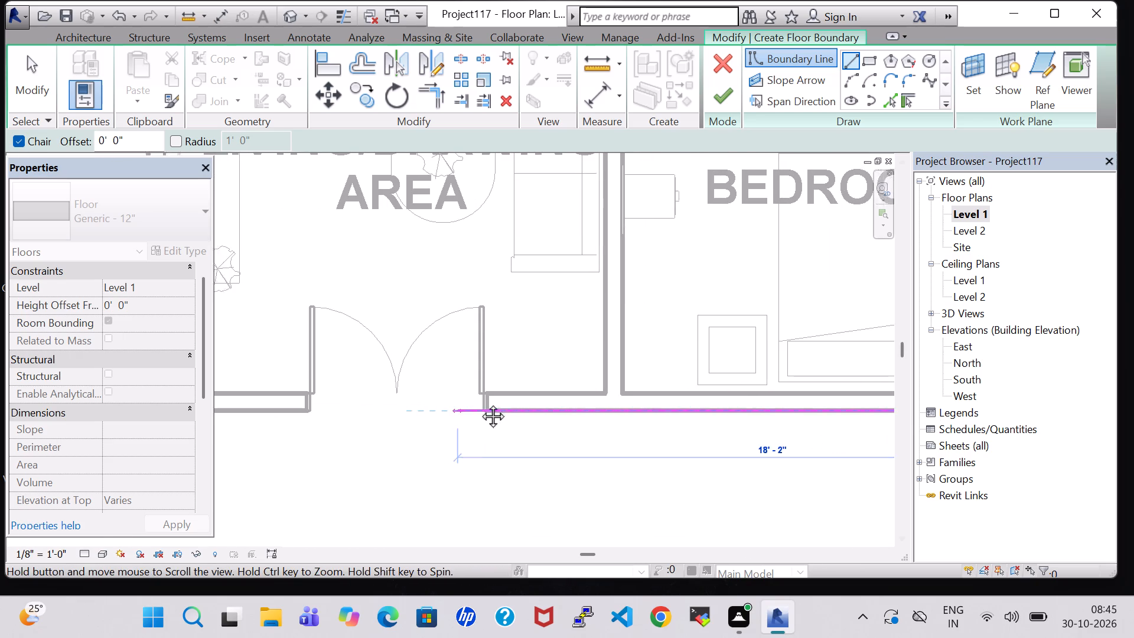
{"action": "middle_click_drag", "start_coordinate": [480, 403], "coordinate": [829, 402]}
{"action": "middle_click_drag", "start_coordinate": [353, 398], "coordinate": [808, 405]}
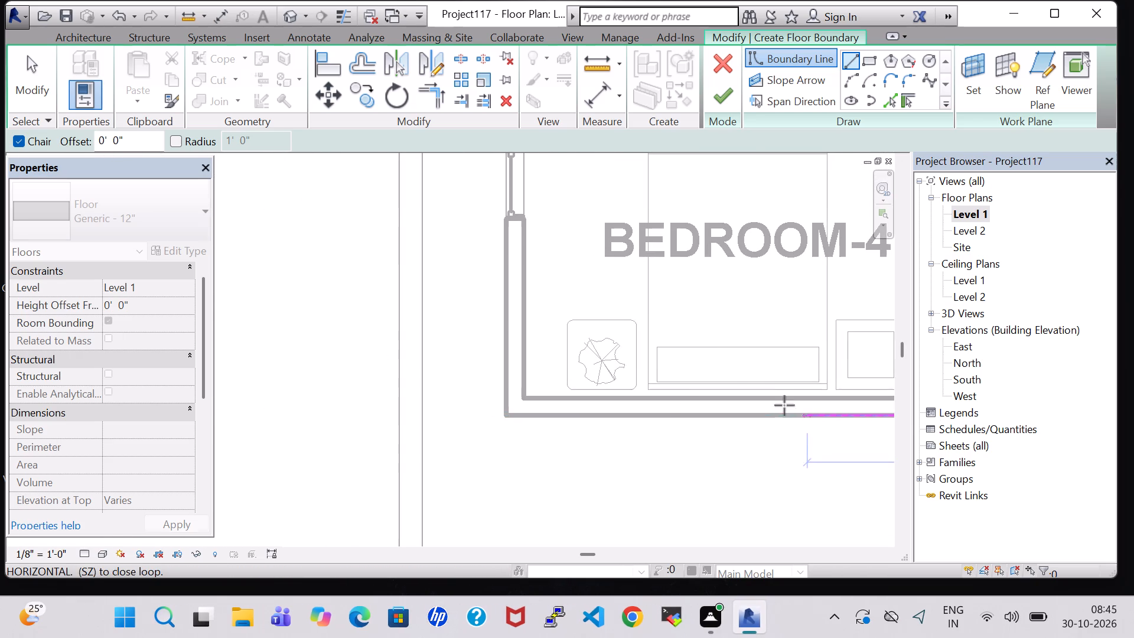
{"action": "left_click", "coordinate": [503, 415]}
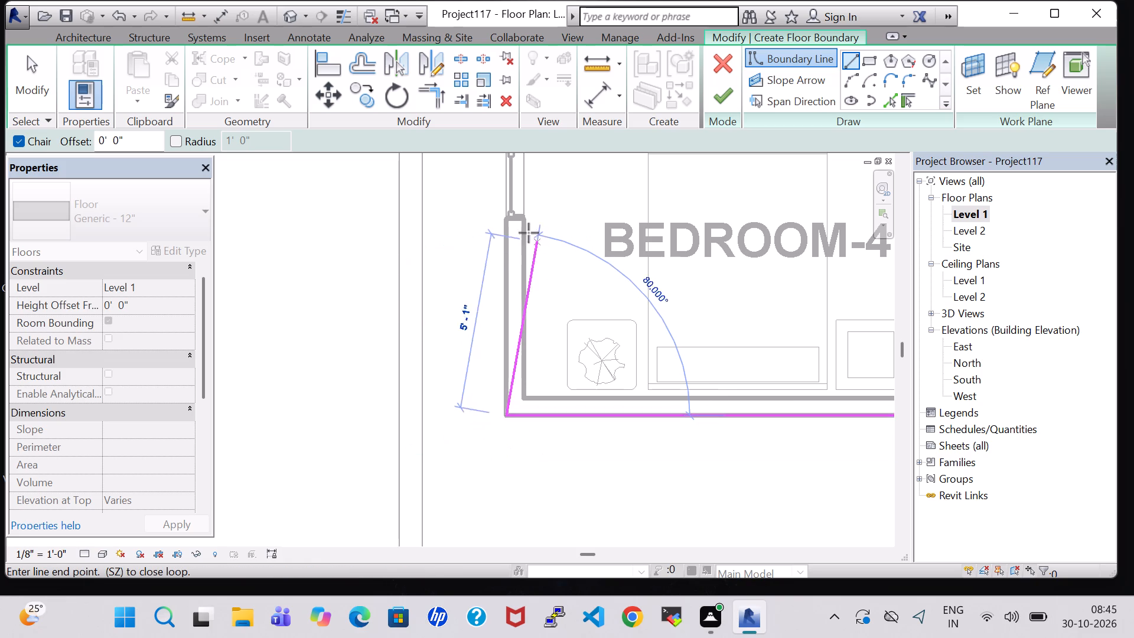
Continue the floor boundary along Bedroom-4 and its toilet, then around the staircase projection, about 1'-11" deep and 8'-8" long.
{"action": "middle_click_drag", "start_coordinate": [508, 191], "coordinate": [533, 572]}
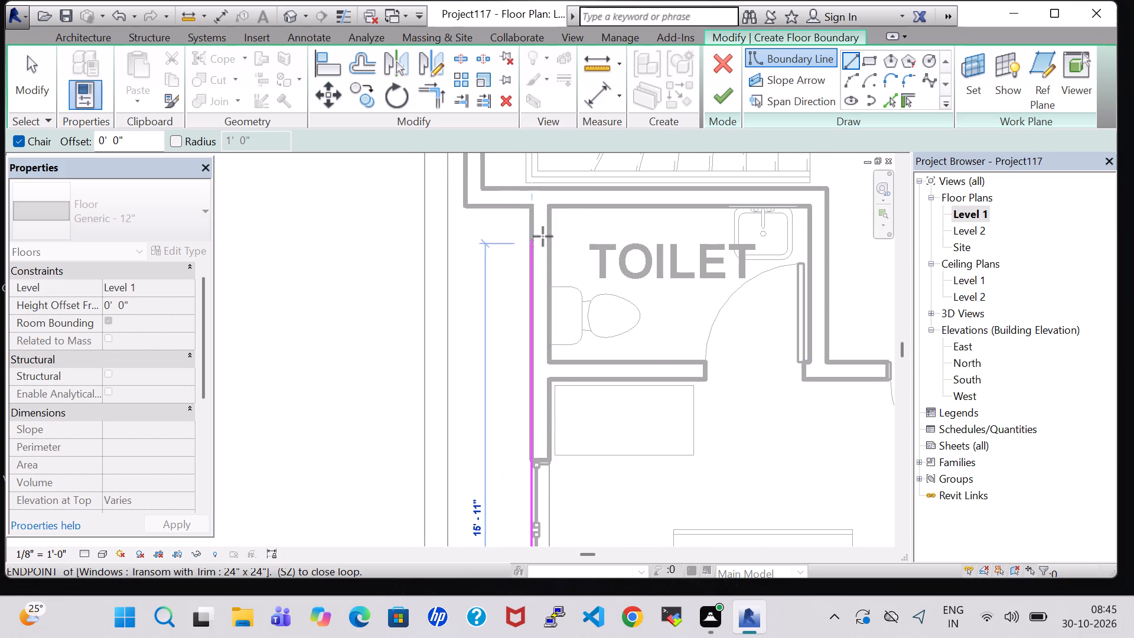
{"action": "left_click", "coordinate": [537, 208]}
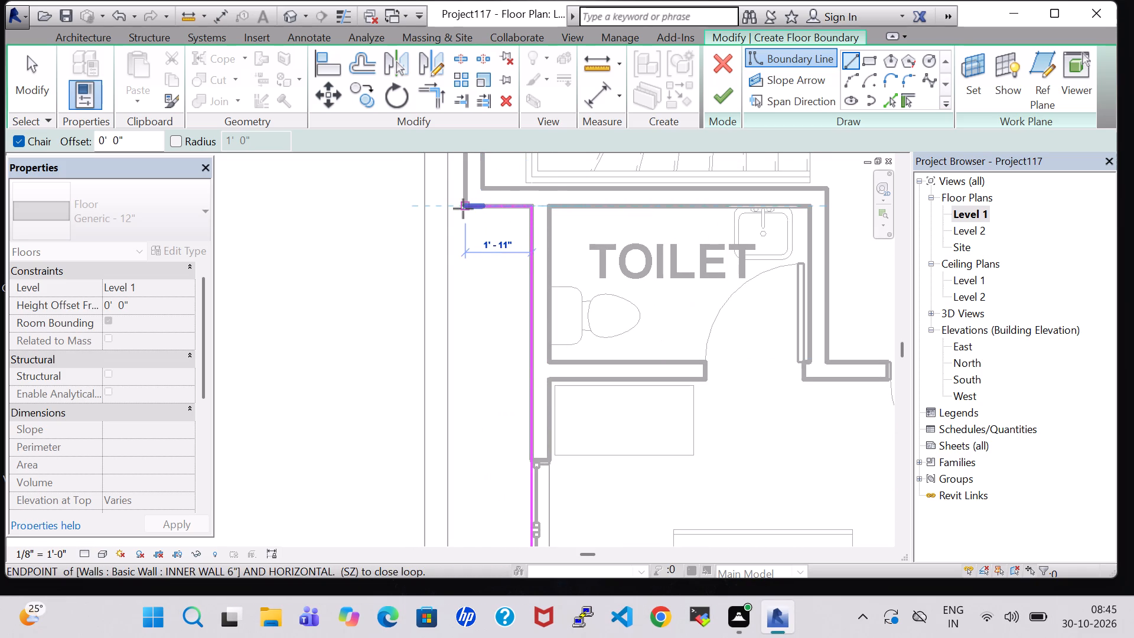
{"action": "left_click", "coordinate": [463, 209]}
{"action": "middle_click_drag", "start_coordinate": [464, 181], "coordinate": [493, 517]}
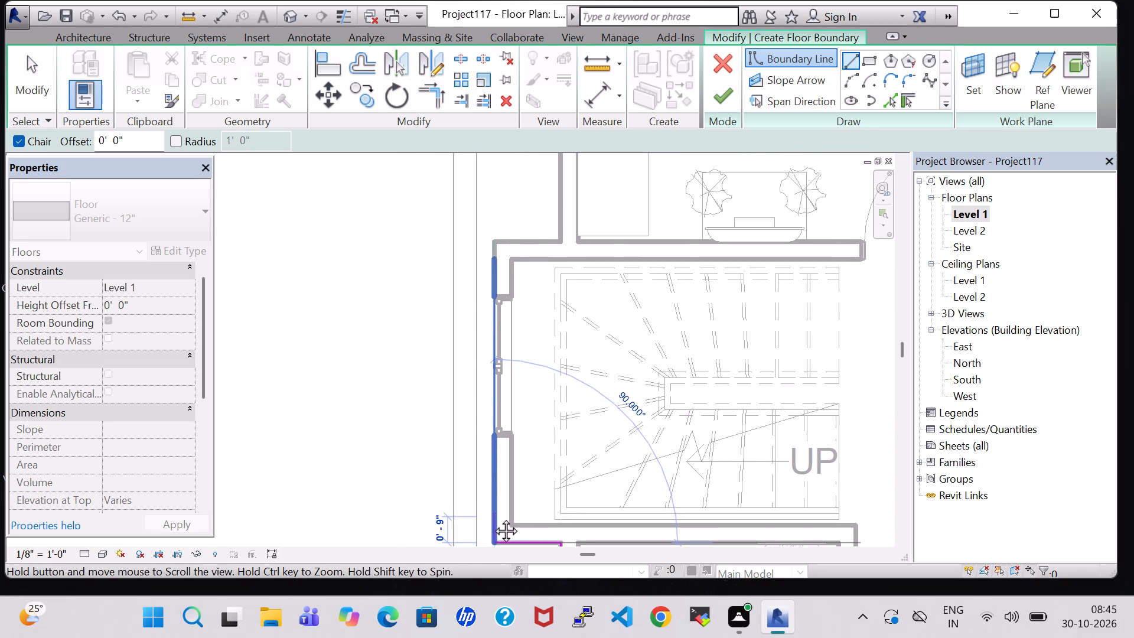
{"action": "left_click", "coordinate": [497, 248]}
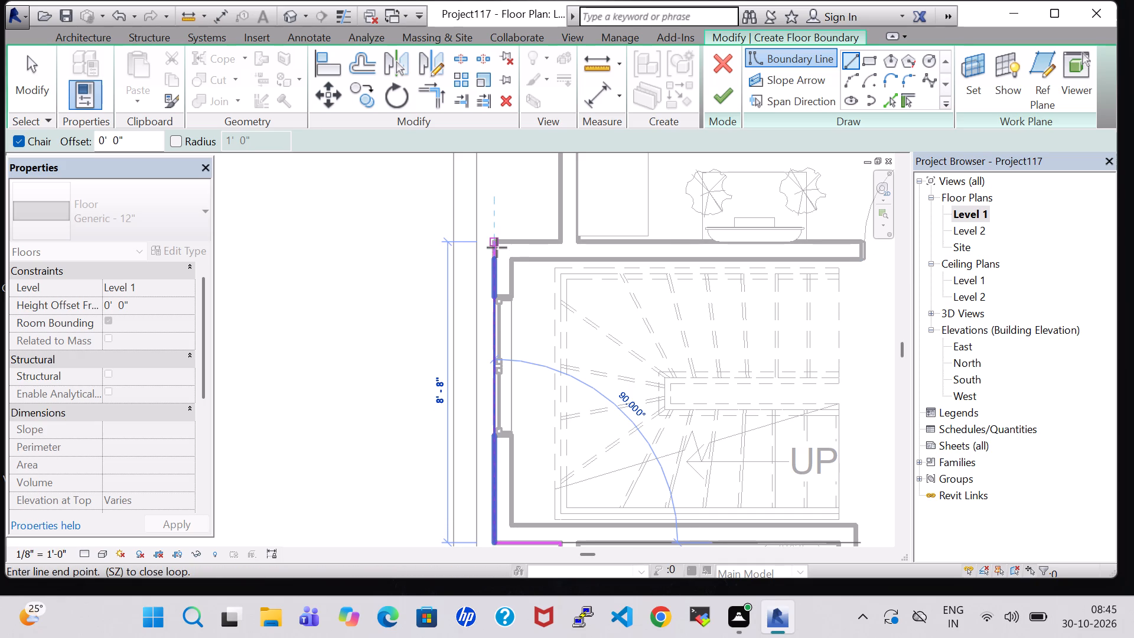
{"action": "left_click", "coordinate": [560, 240]}
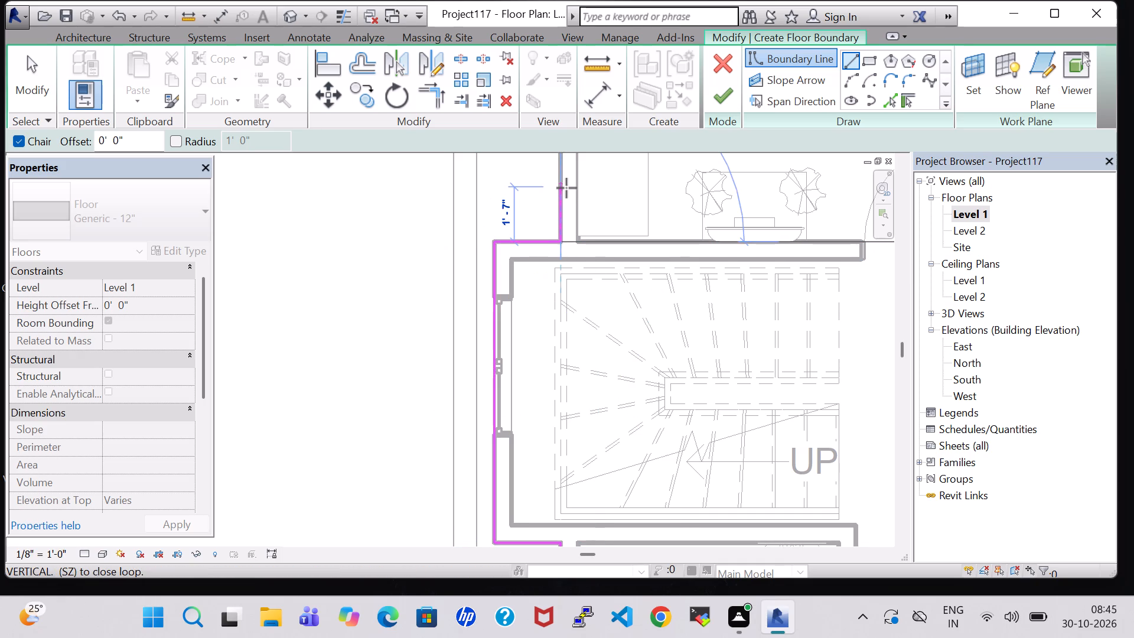
Close the floor boundary along the outer wall at Bedroom-1's starting corner and finish the Generic - 12" floor.
{"action": "middle_click_drag", "start_coordinate": [566, 188], "coordinate": [566, 517]}
{"action": "scroll", "coordinate": [566, 517], "scroll_direction": "up", "scroll_amount": 1}
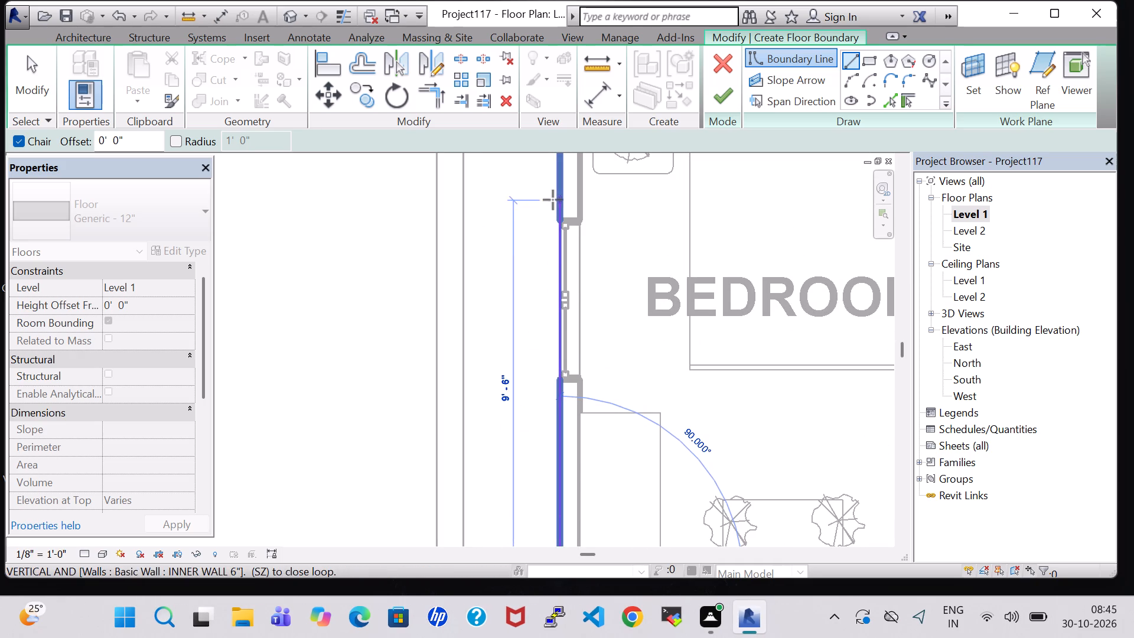
{"action": "middle_click_drag", "start_coordinate": [553, 200], "coordinate": [563, 561]}
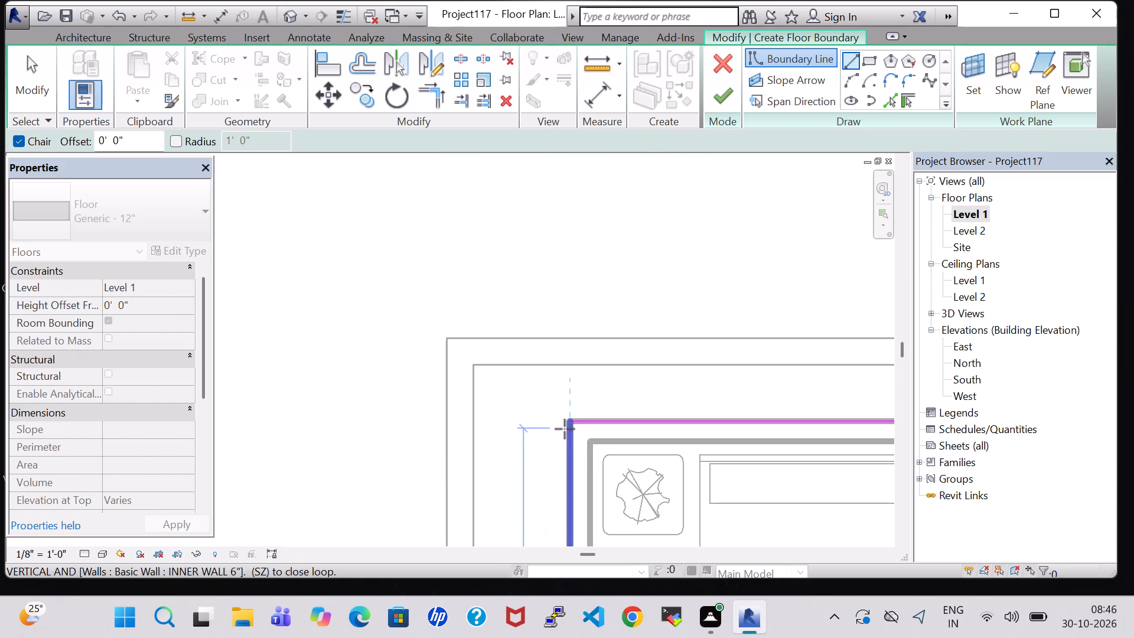
{"action": "left_click", "coordinate": [565, 424]}
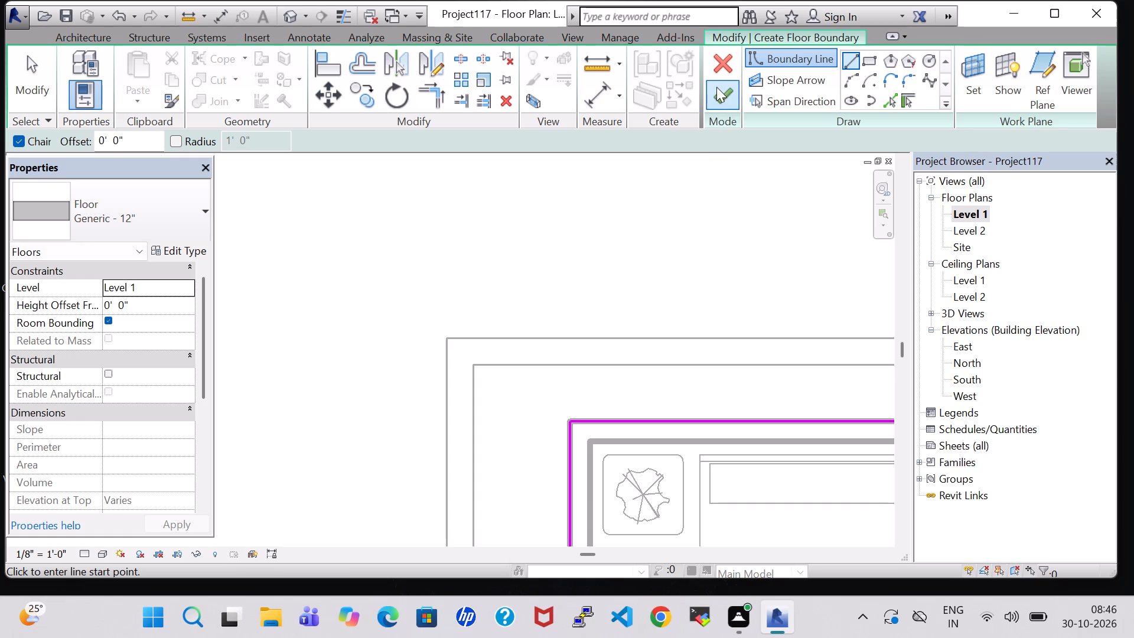
{"action": "left_click", "coordinate": [716, 87]}
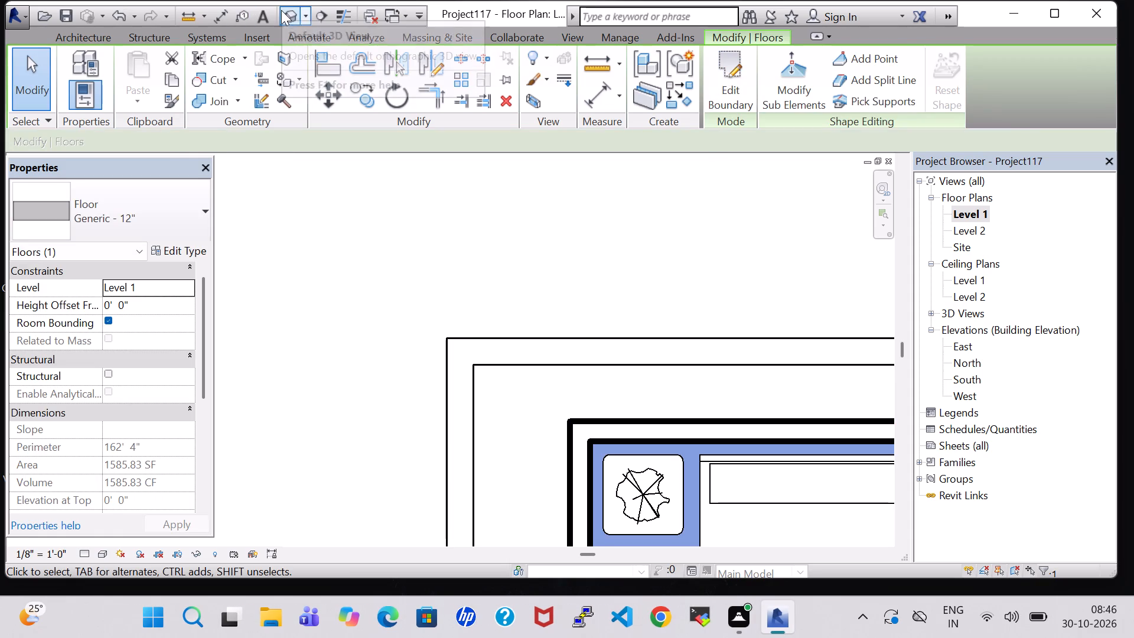
Examine the new floor beneath the house in the 3D view, from above and from the front.
{"action": "left_click", "coordinate": [286, 11]}
{"action": "scroll", "coordinate": [630, 499], "scroll_direction": "down", "scroll_amount": 1}
{"action": "scroll", "coordinate": [580, 399], "scroll_direction": "down", "scroll_amount": 4}
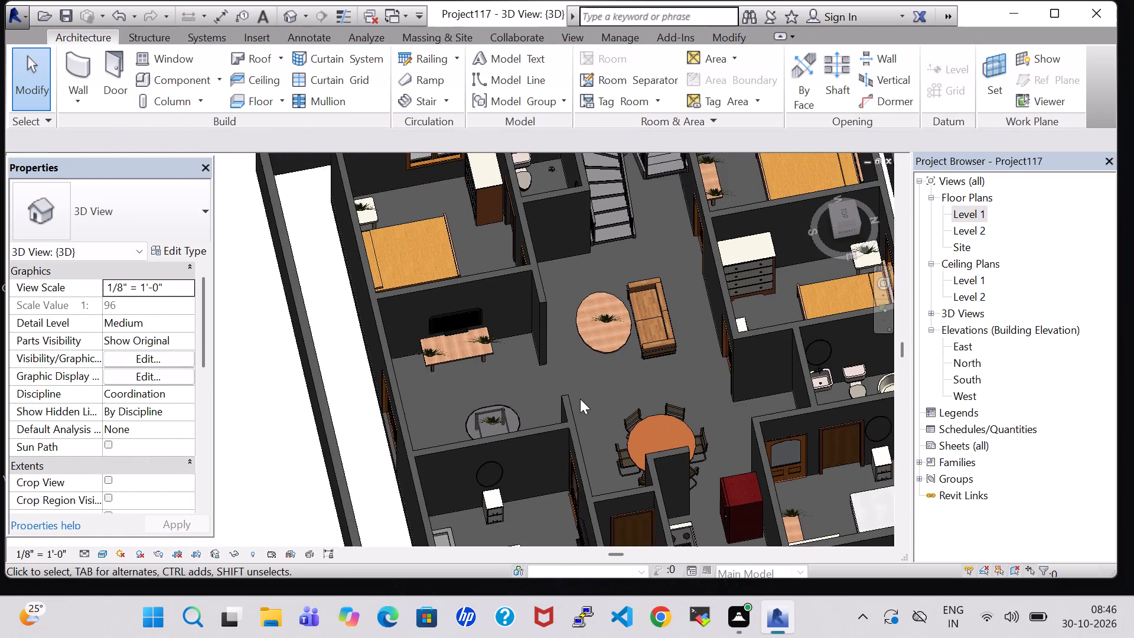
{"action": "scroll", "coordinate": [580, 399], "scroll_direction": "down", "scroll_amount": 5}
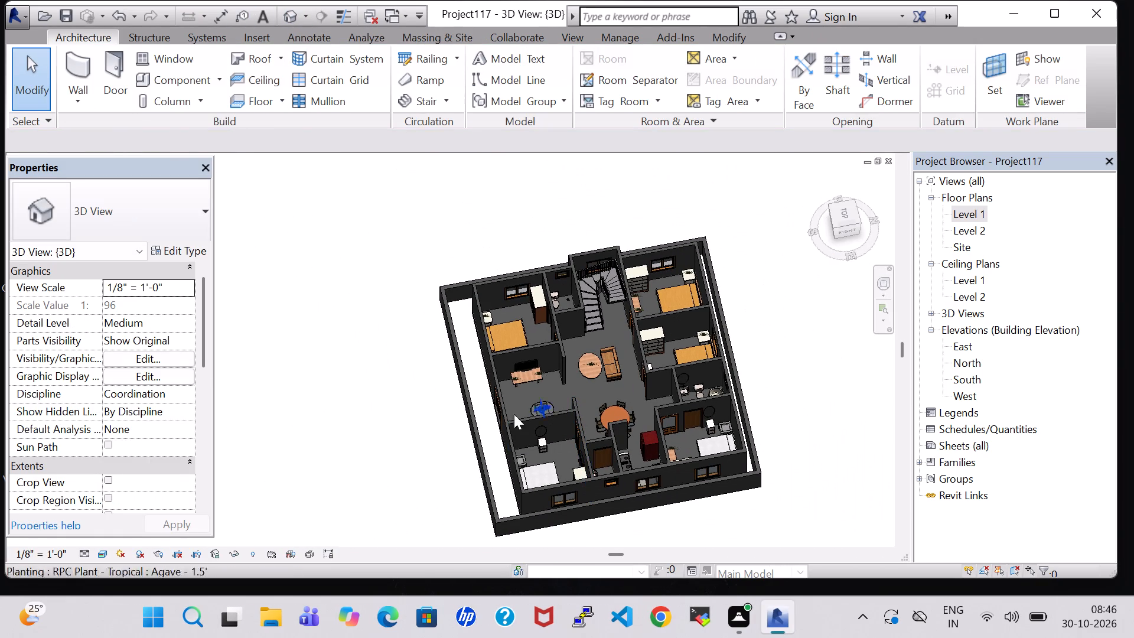
{"action": "left_click", "coordinate": [812, 235]}
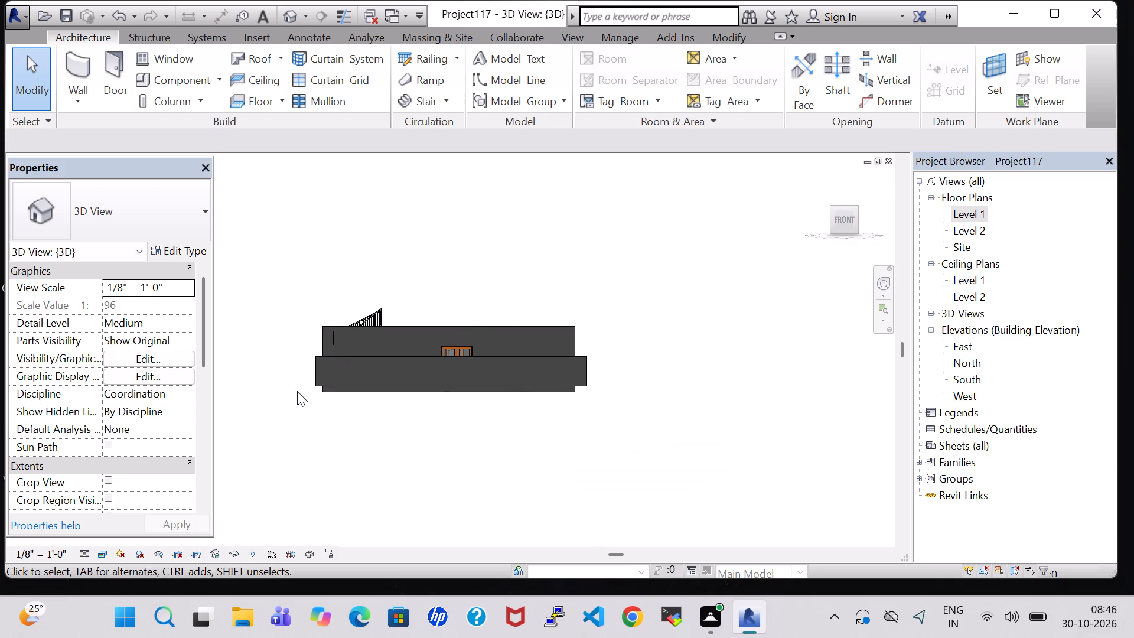
{"action": "scroll", "coordinate": [304, 391], "scroll_direction": "up", "scroll_amount": 5}
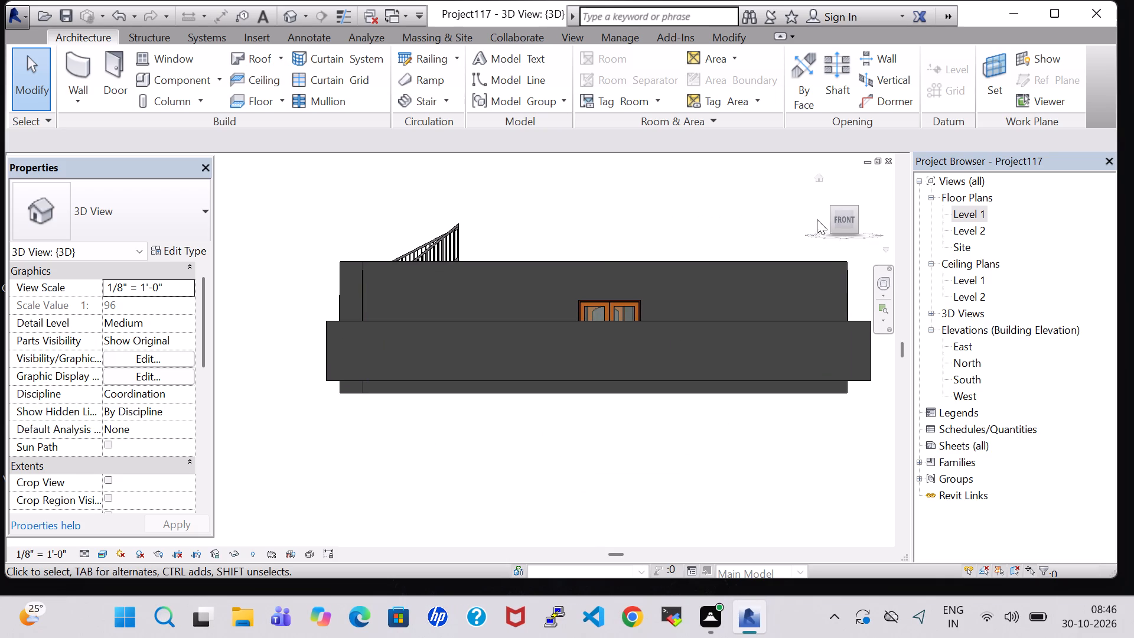
{"action": "left_click", "coordinate": [843, 220]}
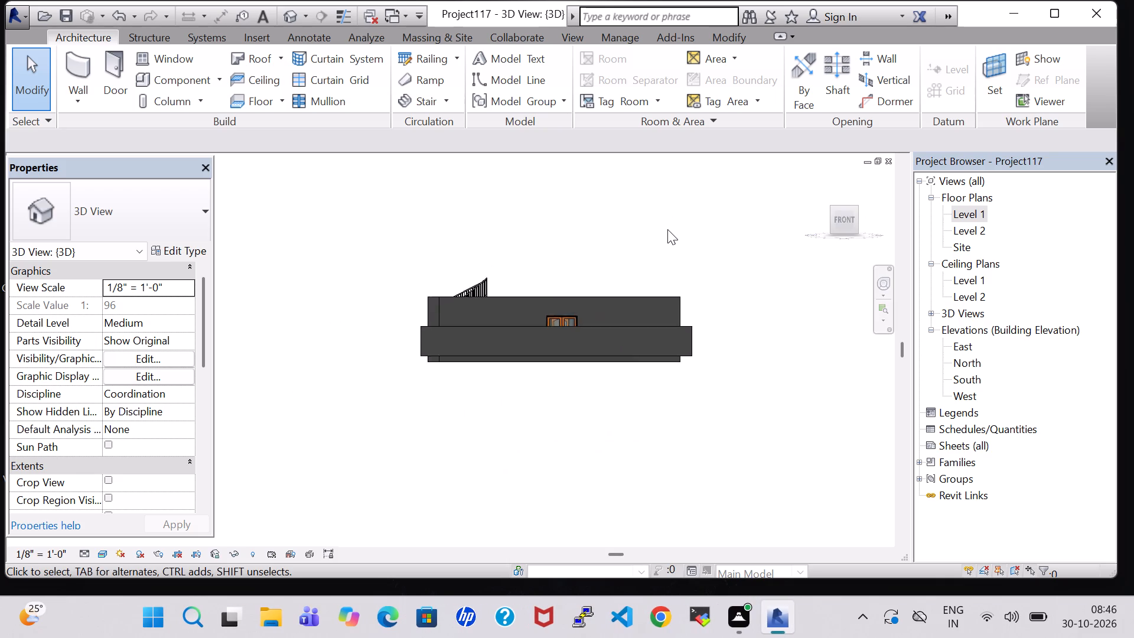
On the Level 1 plan, split the front compound wall about 15'-3" from its Bedroom-5 end and again about 13'-4" farther along.
{"action": "double_click", "coordinate": [983, 214]}
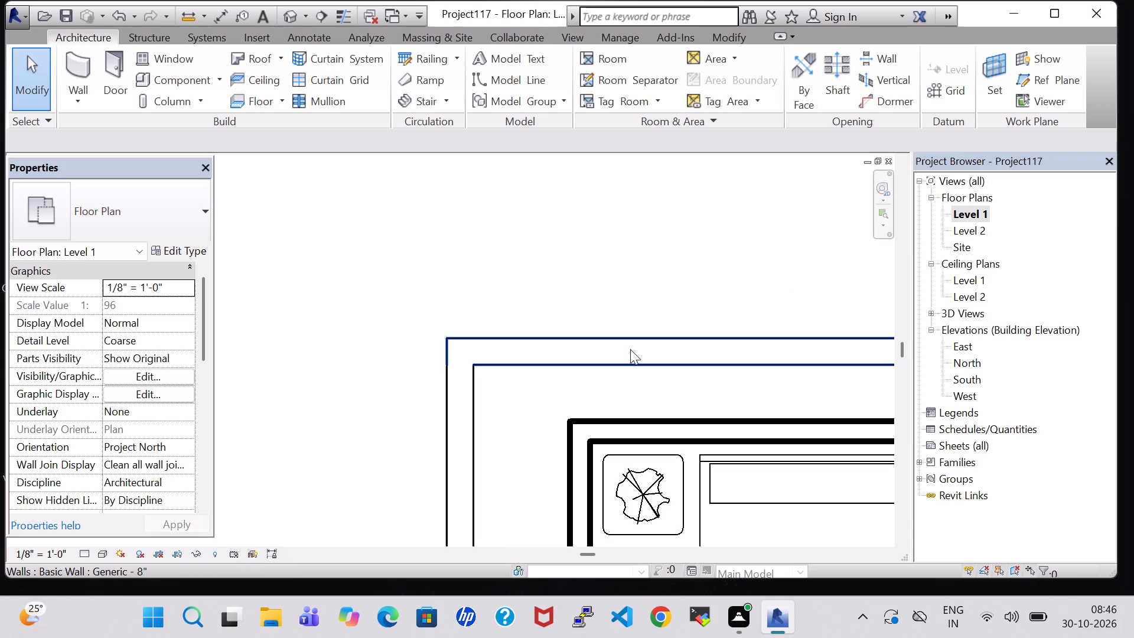
{"action": "scroll", "coordinate": [571, 428], "scroll_direction": "down", "scroll_amount": 8}
{"action": "middle_click_drag", "start_coordinate": [571, 428], "coordinate": [570, 377]}
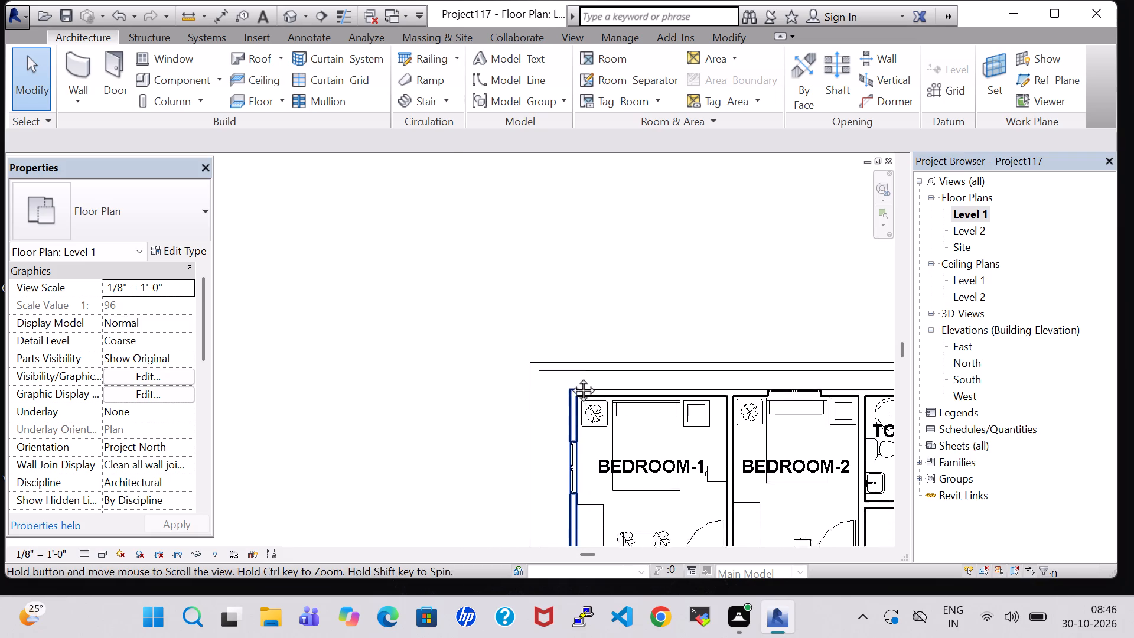
{"action": "middle_click_drag", "start_coordinate": [570, 377], "coordinate": [550, 245]}
{"action": "scroll", "coordinate": [604, 392], "scroll_direction": "down", "scroll_amount": 3}
{"action": "middle_click_drag", "start_coordinate": [612, 406], "coordinate": [503, 226]}
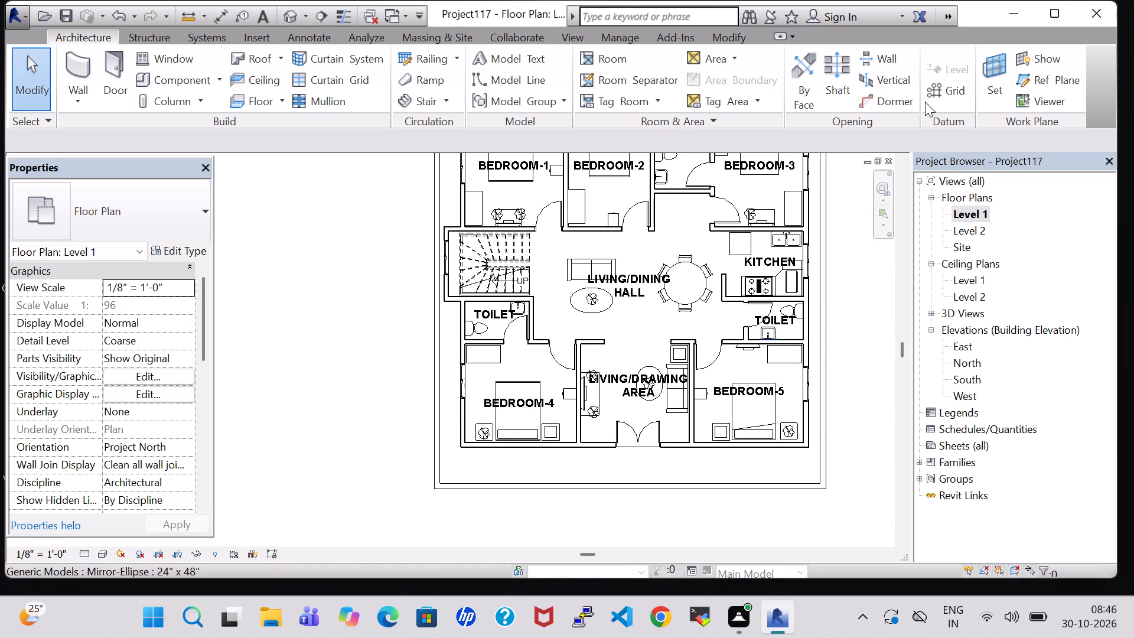
{"action": "left_click", "coordinate": [721, 38]}
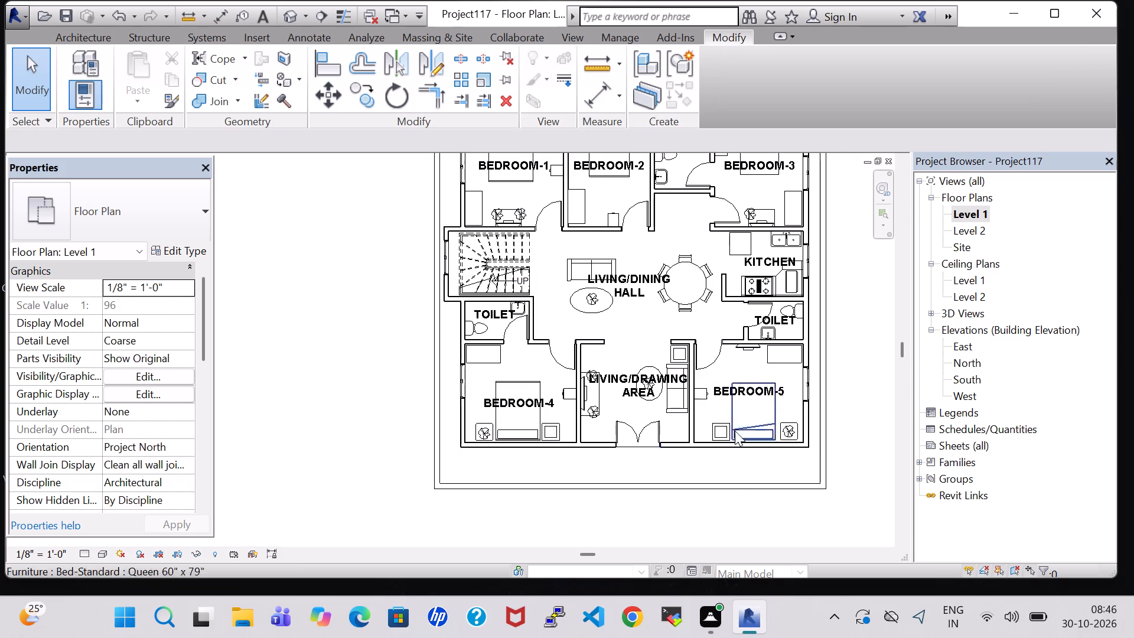
{"action": "left_click", "coordinate": [459, 55]}
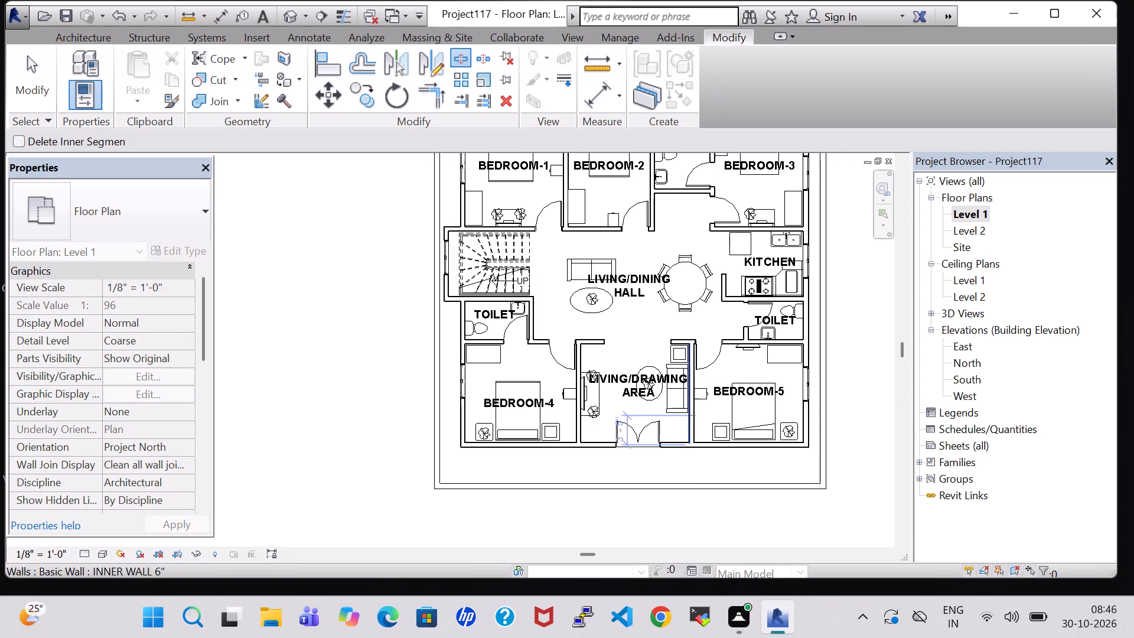
{"action": "left_click", "coordinate": [692, 487]}
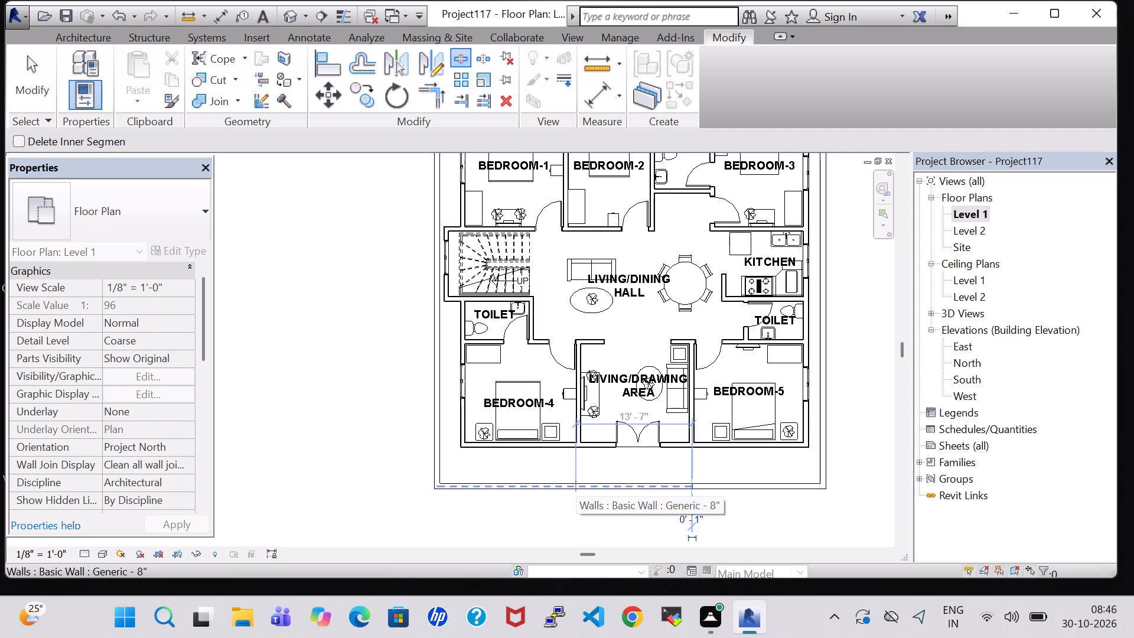
{"action": "scroll", "coordinate": [576, 486], "scroll_direction": "up", "scroll_amount": 6}
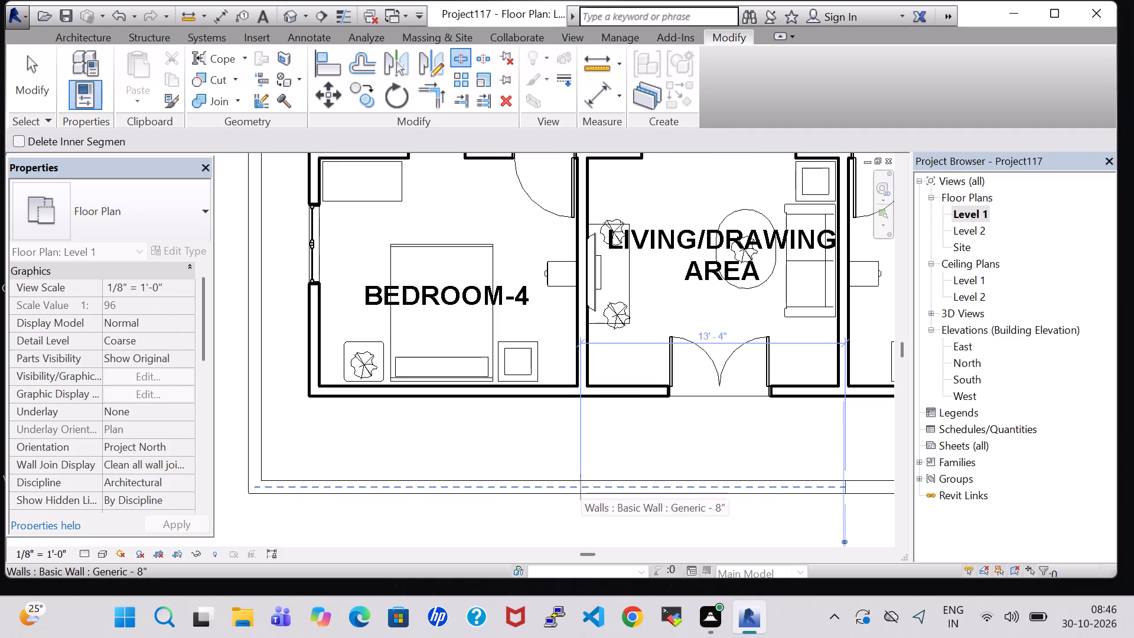
{"action": "left_click", "coordinate": [582, 488]}
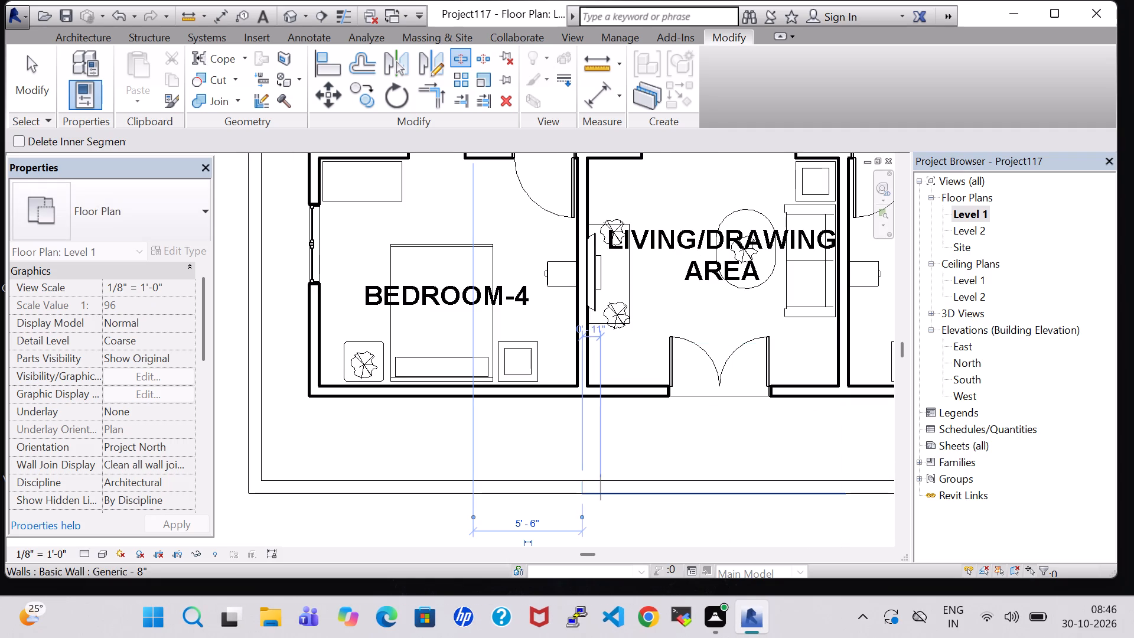
{"action": "key", "text": "Escape"}
{"action": "key", "text": "Escape"}
Delete the compound wall segment in front of the living/drawing area's entrance door.
{"action": "left_click", "coordinate": [654, 483]}
{"action": "key", "text": "Delete"}
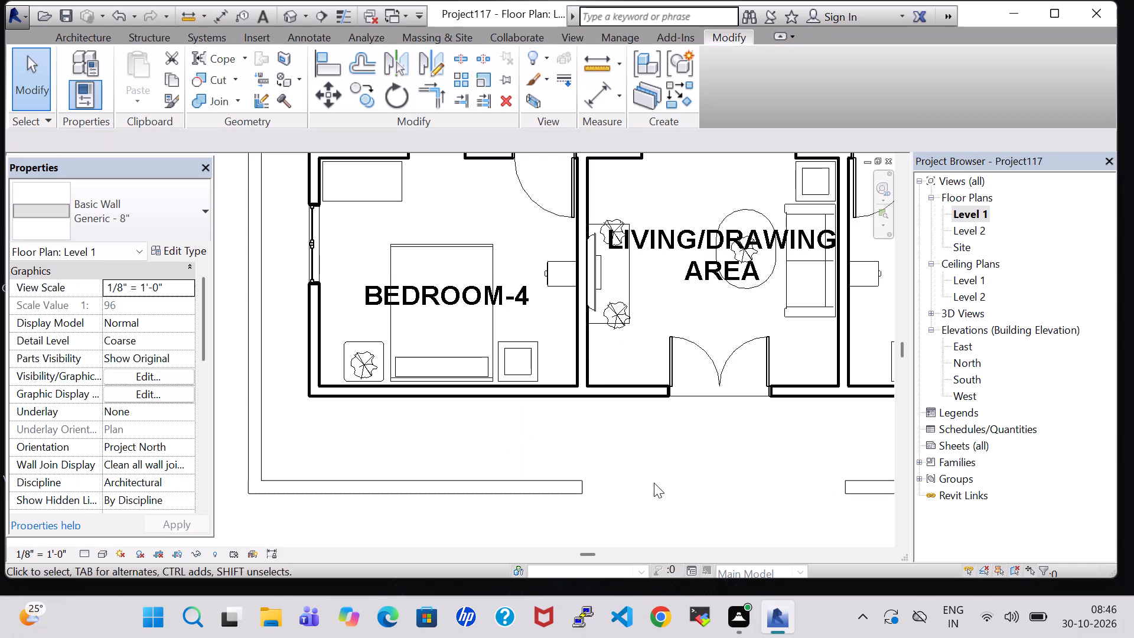
{"action": "scroll", "coordinate": [654, 483], "scroll_direction": "down", "scroll_amount": 4}
{"action": "left_click", "coordinate": [667, 480]}
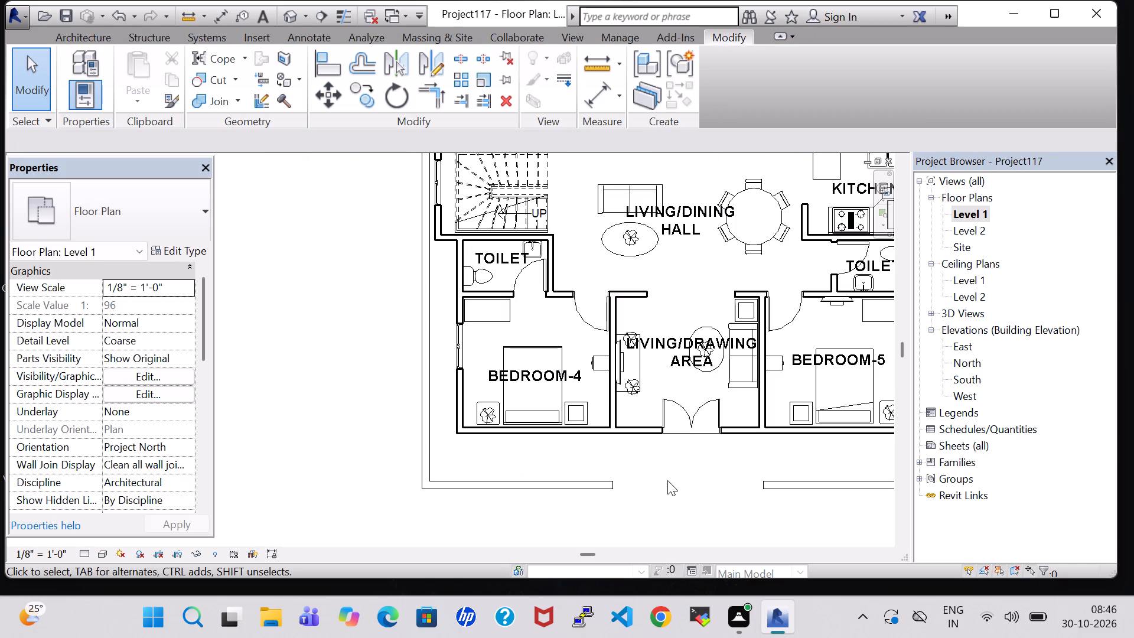
In the 3D view, duplicate the type of the front compound wall segment on the Bedroom-5 side as Generic - 5'.
{"action": "left_click", "coordinate": [281, 22]}
{"action": "scroll", "coordinate": [497, 390], "scroll_direction": "up", "scroll_amount": 4}
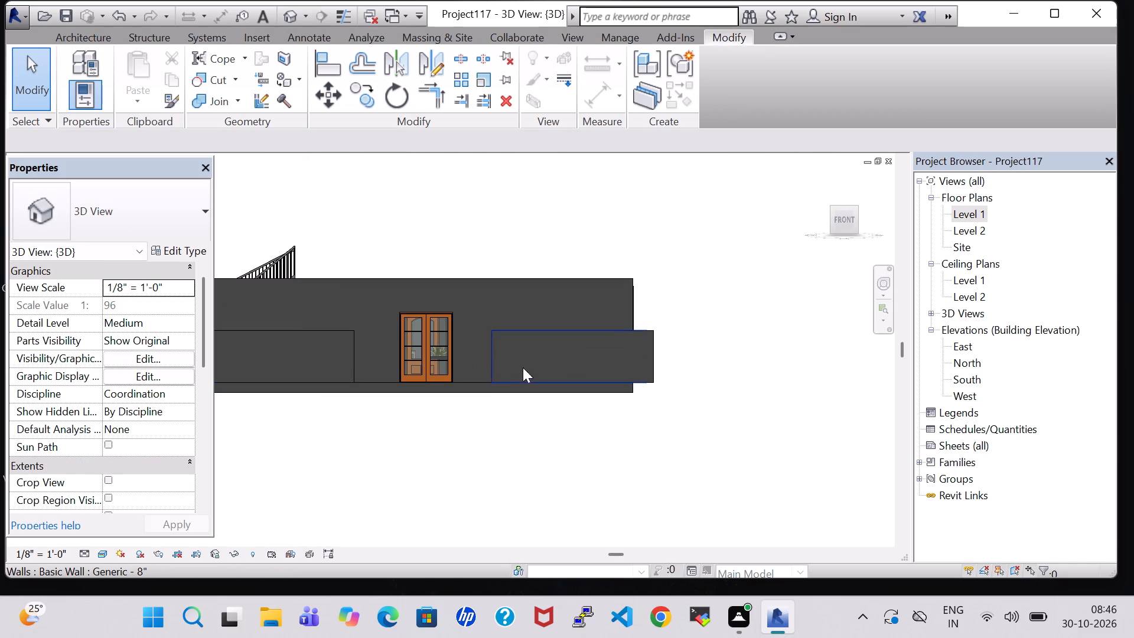
{"action": "left_click", "coordinate": [540, 331]}
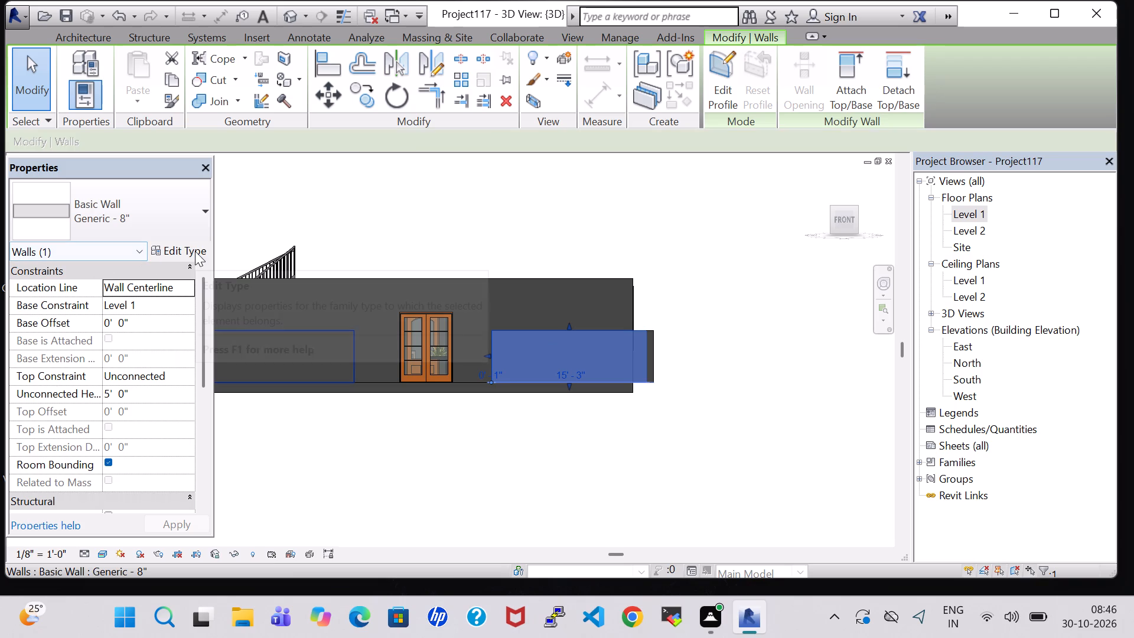
{"action": "left_click", "coordinate": [195, 251]}
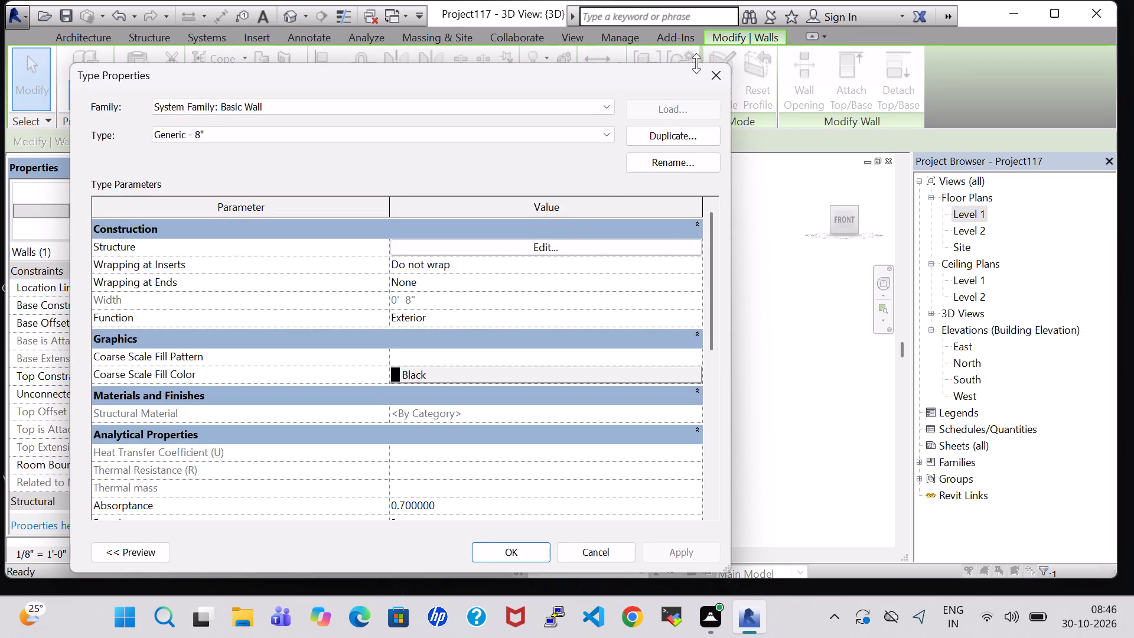
{"action": "left_click", "coordinate": [693, 138]}
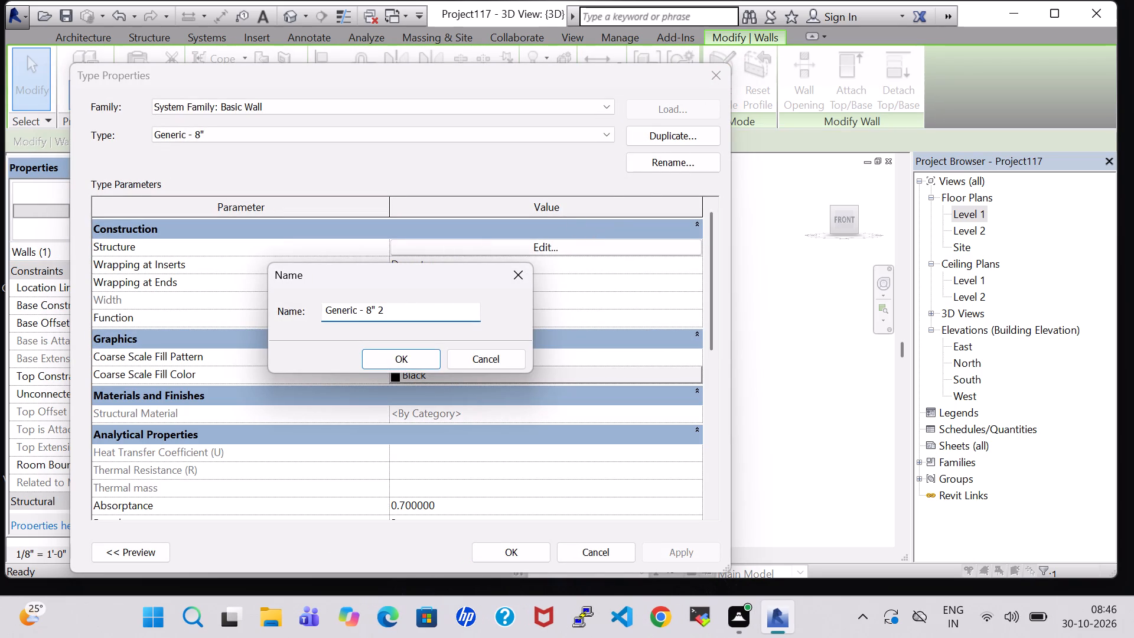
{"action": "left_click", "coordinate": [392, 312]}
{"action": "key", "text": "BackSpace"}
{"action": "key", "text": "BackSpace"}
{"action": "key", "text": "BackSpace"}
{"action": "key", "text": "BackSpace"}
{"action": "key", "text": "5"}
{"action": "key", "text": "apostrophe"}
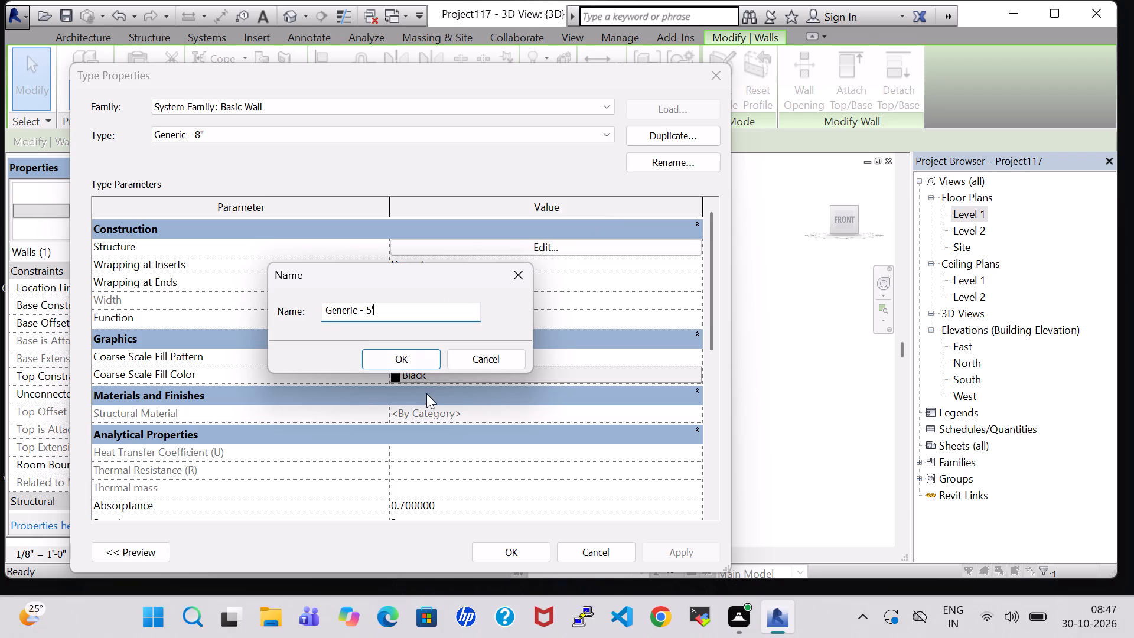
{"action": "left_click", "coordinate": [410, 363]}
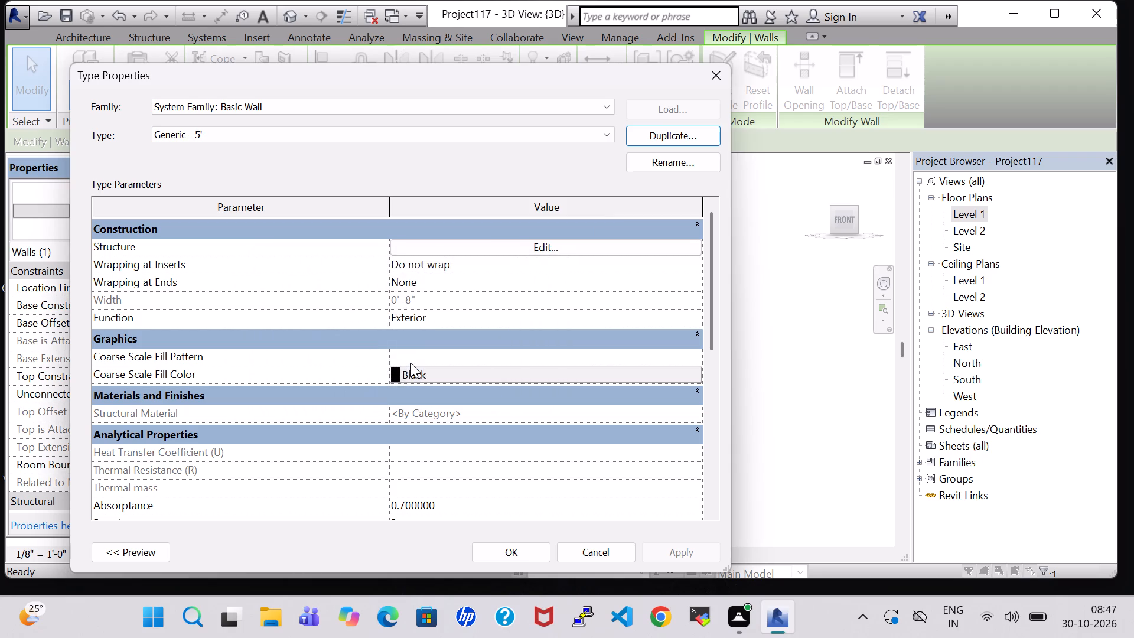
Assign the Birch material to the structure layer of the Generic - 5' wall type and apply the type changes.
{"action": "left_click", "coordinate": [543, 246]}
{"action": "left_click", "coordinate": [396, 240]}
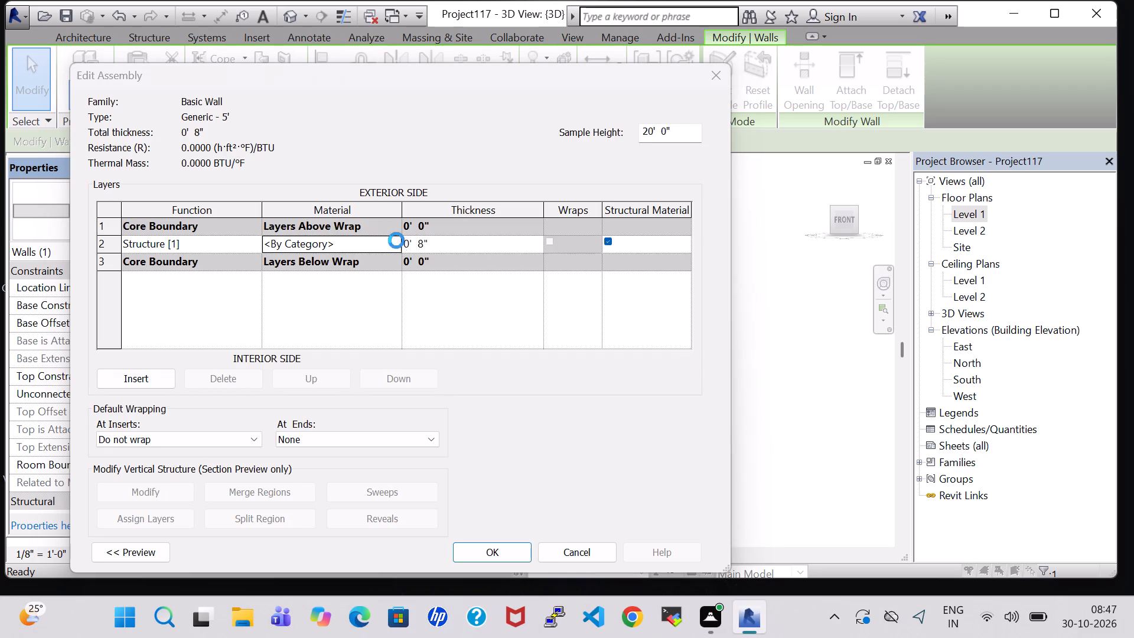
{"action": "scroll", "coordinate": [409, 421], "scroll_direction": "up", "scroll_amount": 15}
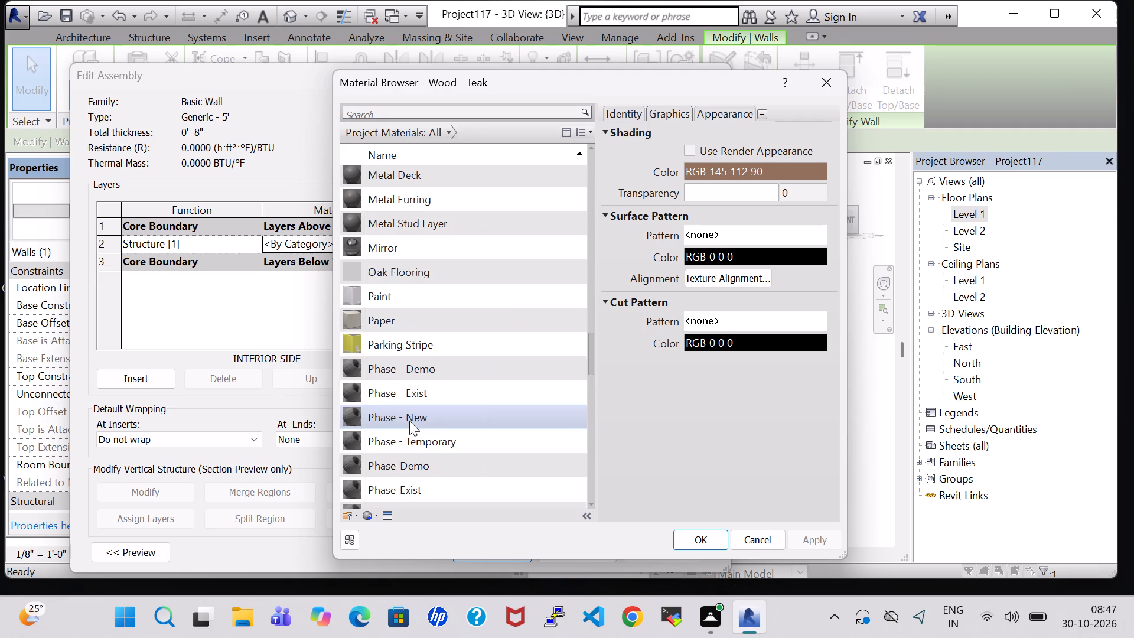
{"action": "scroll", "coordinate": [409, 421], "scroll_direction": "up", "scroll_amount": 18}
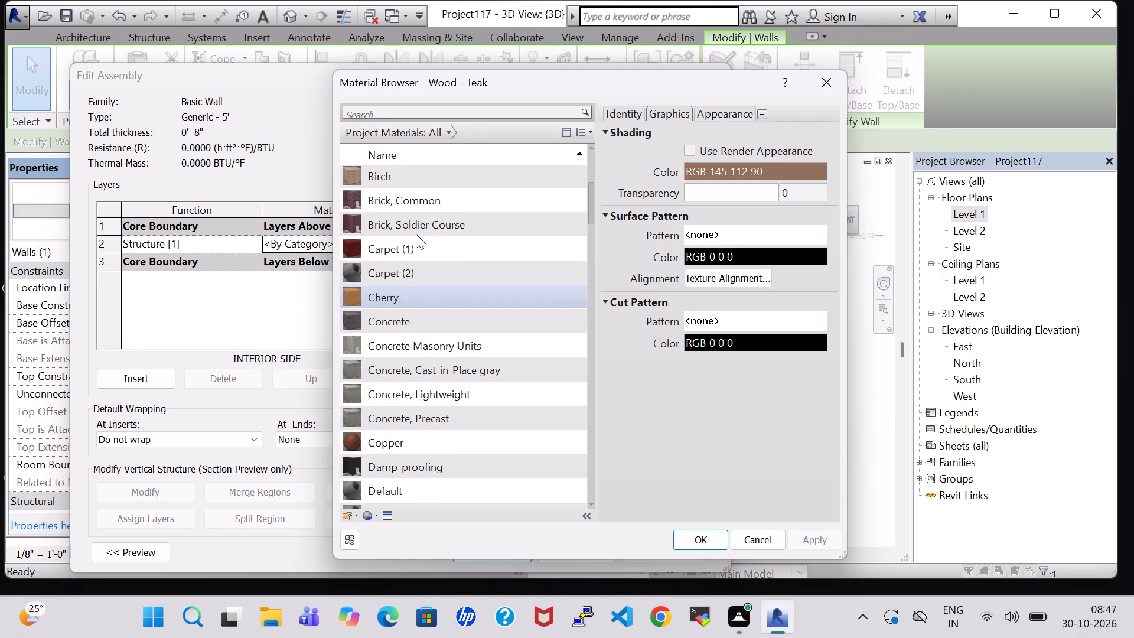
{"action": "left_click", "coordinate": [418, 178]}
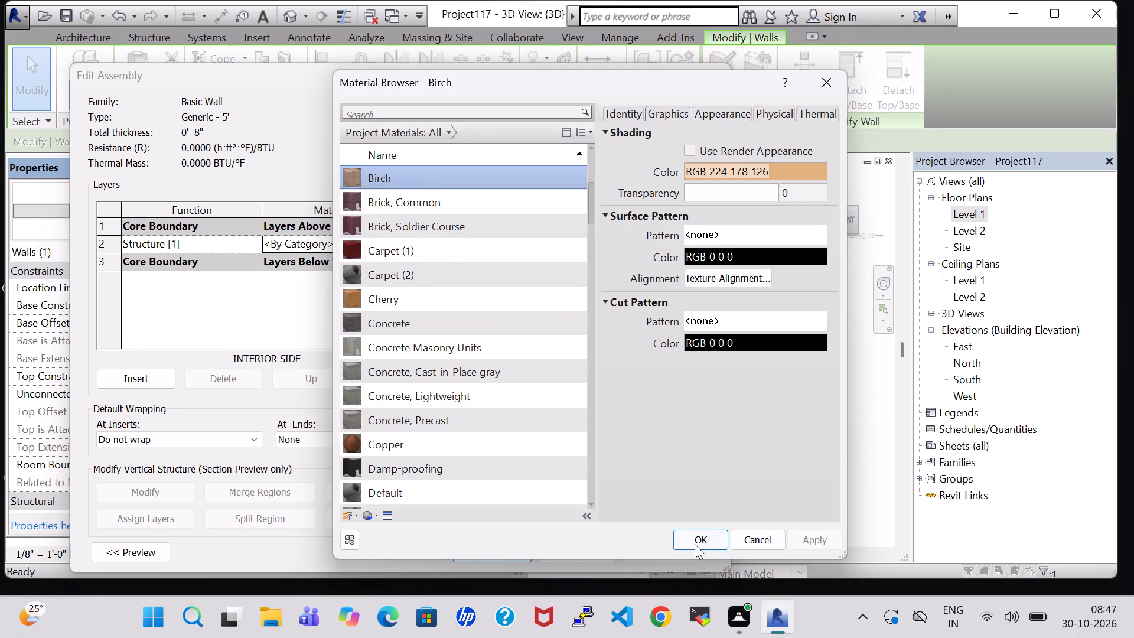
{"action": "left_click", "coordinate": [695, 544]}
{"action": "left_click", "coordinate": [501, 549]}
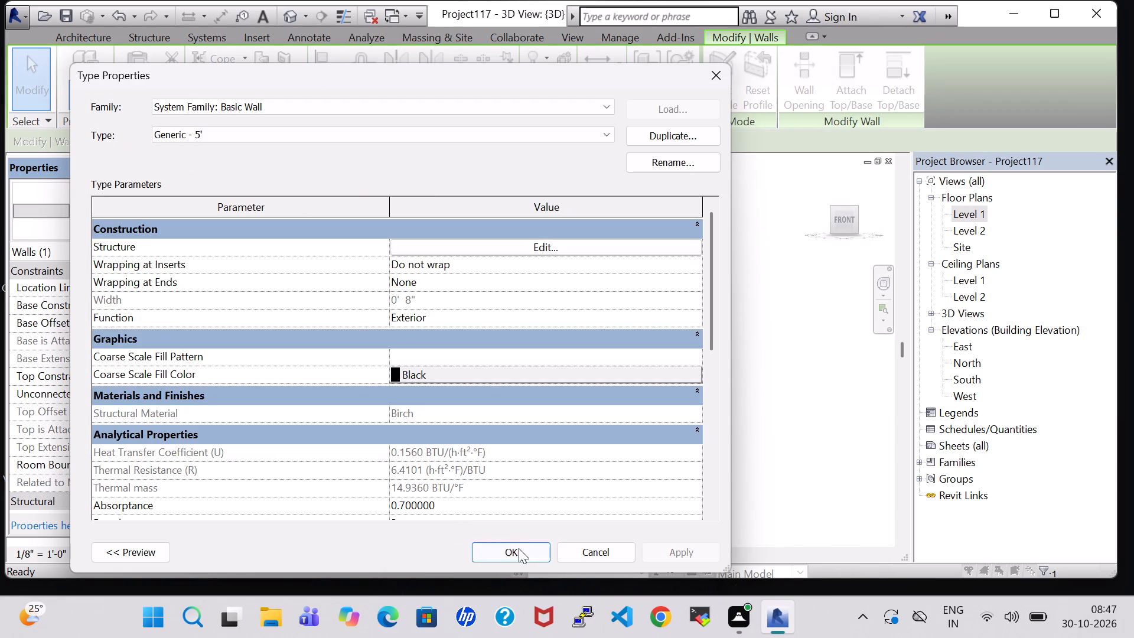
{"action": "left_click", "coordinate": [523, 556]}
{"action": "left_click", "coordinate": [555, 462]}
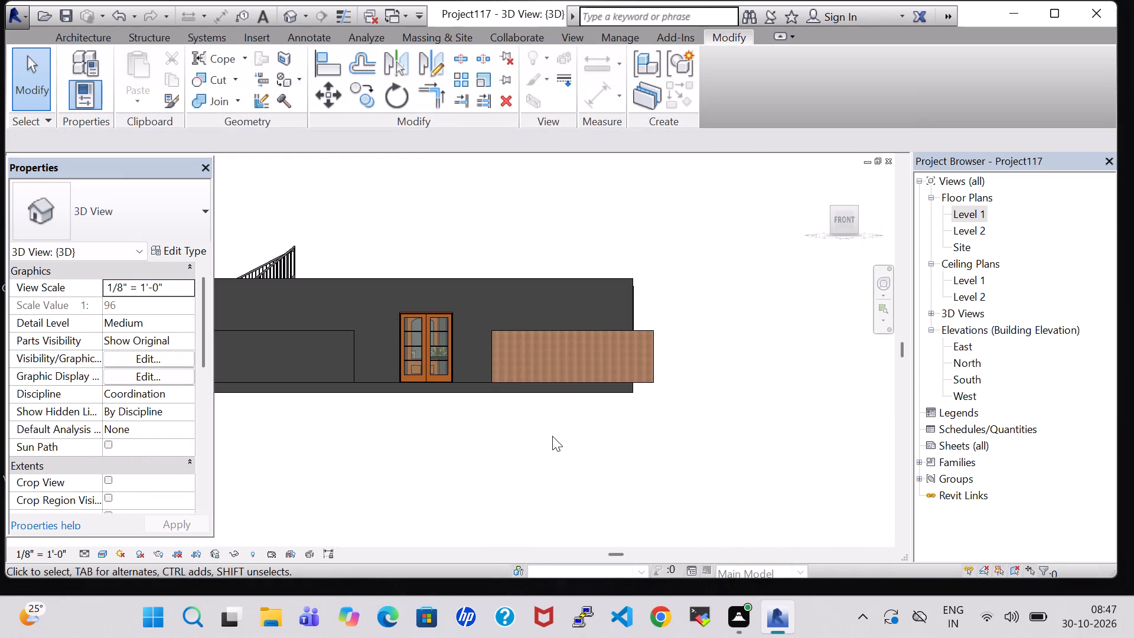
Change the Bedroom-5 side compound wall and the short rear segment at its back corner to the Generic - 5' type.
{"action": "middle_click_drag", "start_coordinate": [694, 350], "coordinate": [666, 516], "text": "shift"}
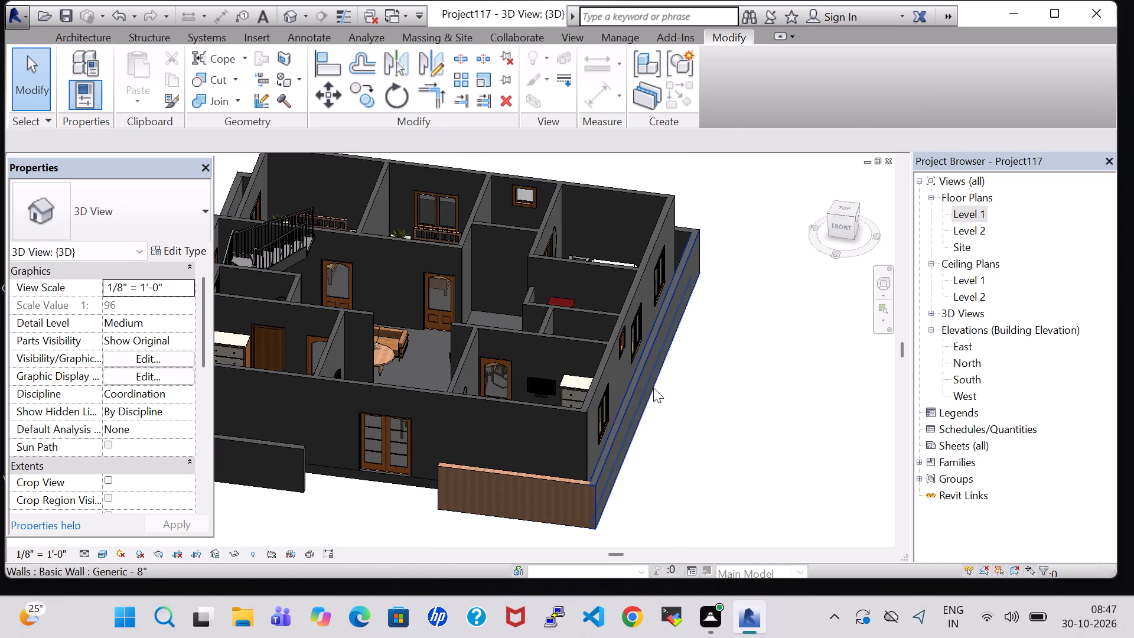
{"action": "left_click", "coordinate": [646, 370]}
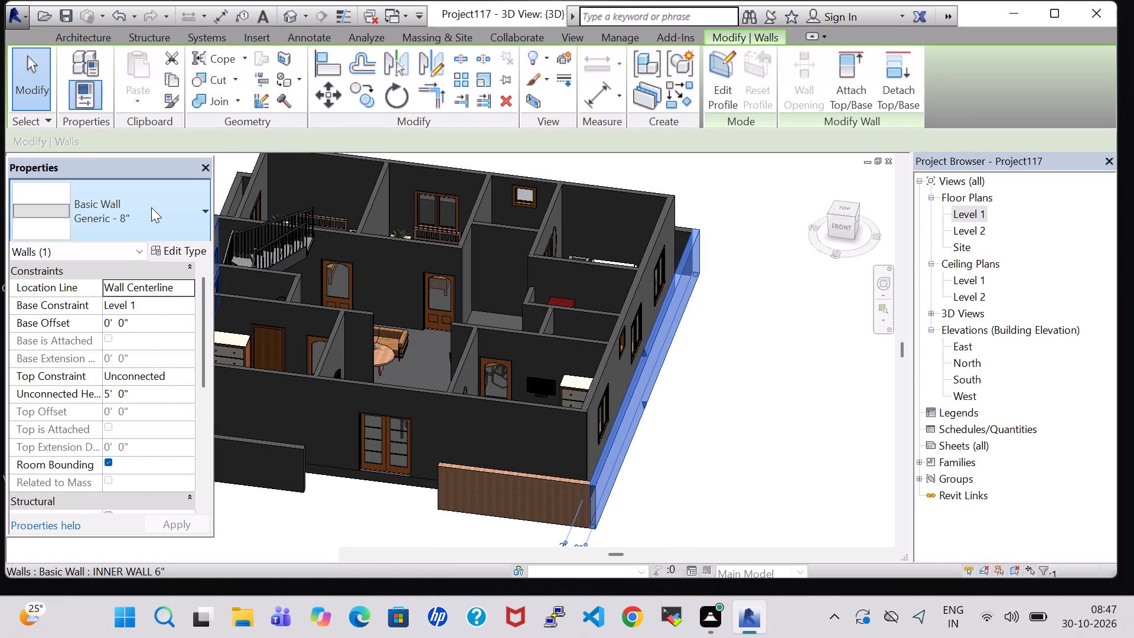
{"action": "left_click", "coordinate": [151, 207]}
{"action": "left_click", "coordinate": [139, 574]}
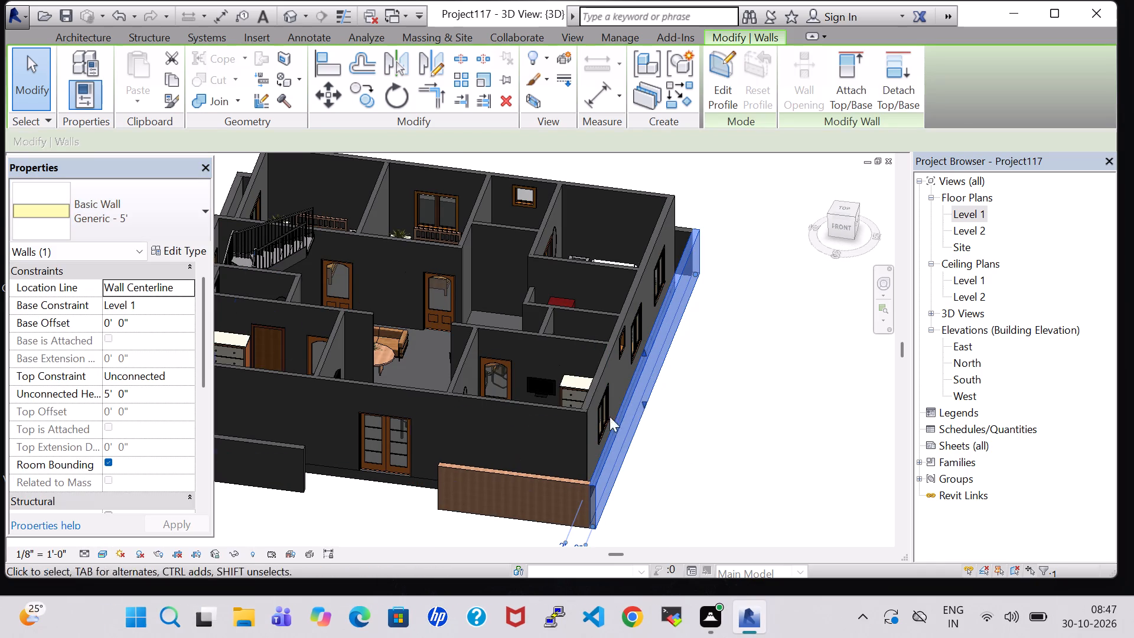
{"action": "left_click", "coordinate": [736, 370]}
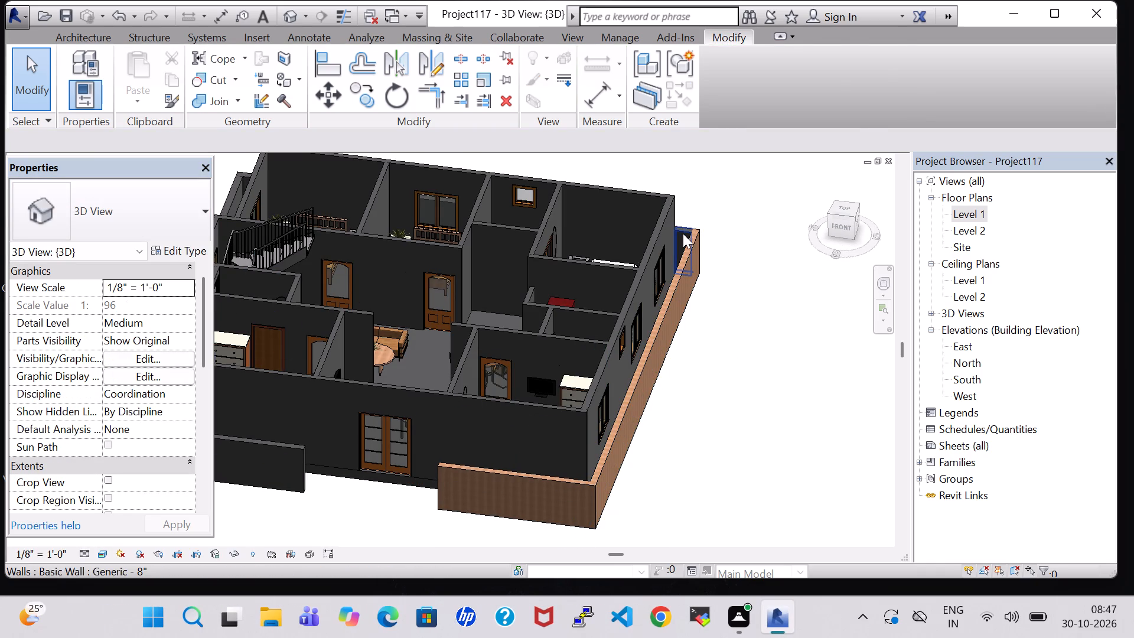
{"action": "left_click", "coordinate": [683, 233]}
{"action": "left_click", "coordinate": [153, 212]}
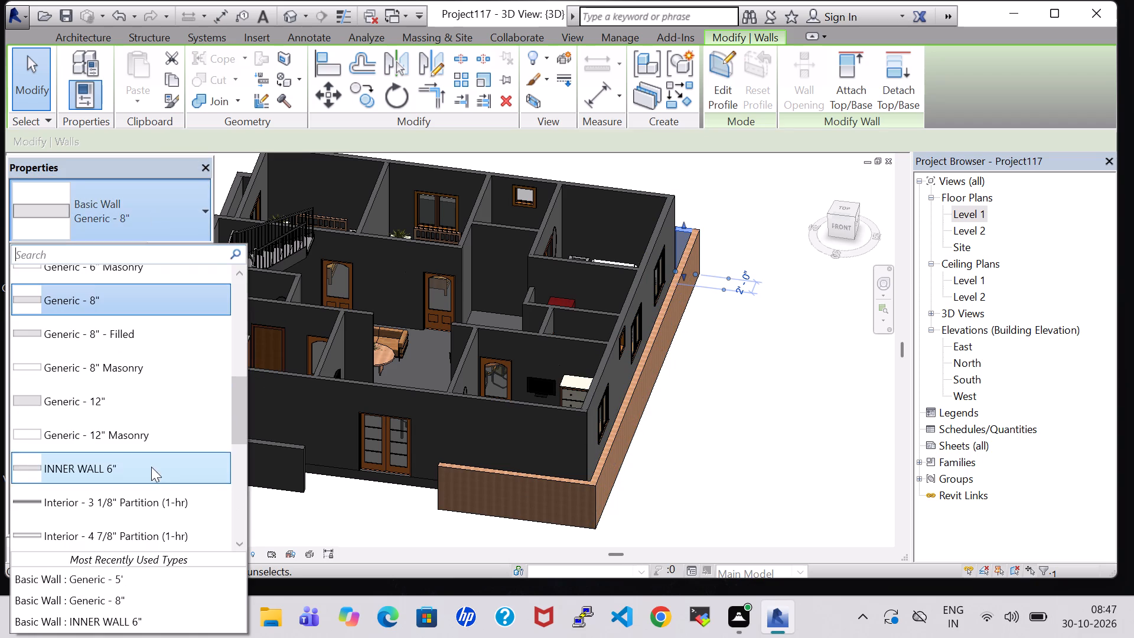
{"action": "left_click", "coordinate": [155, 586]}
{"action": "left_click", "coordinate": [789, 437]}
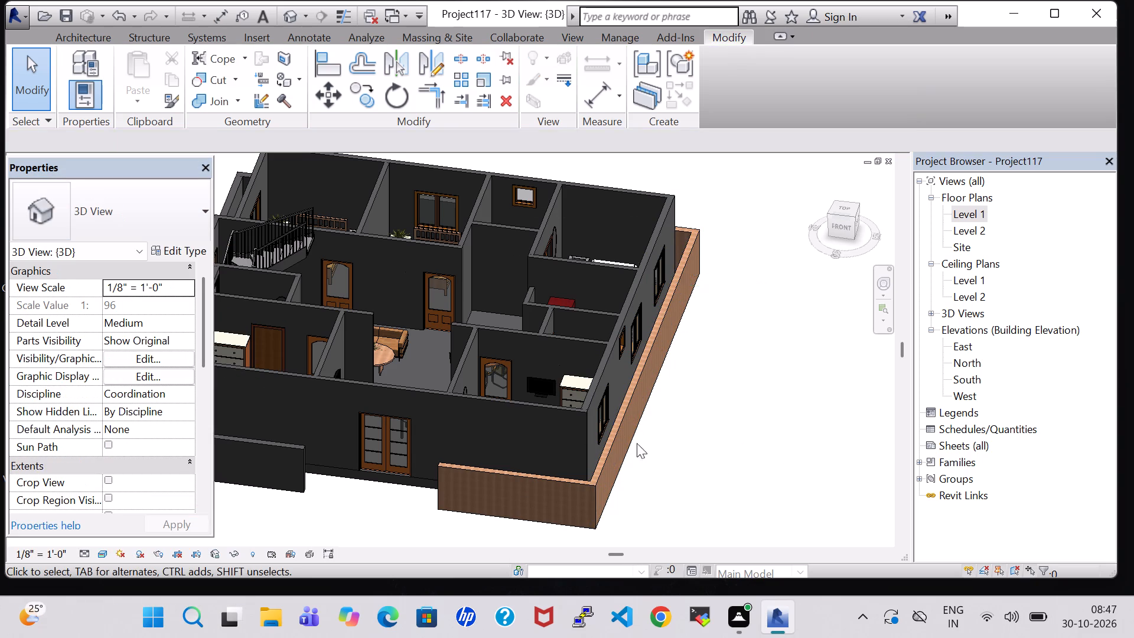
Change the front compound wall segment before Bedroom-4 and the long side wall on the staircase side to Generic - 5'.
{"action": "left_click", "coordinate": [268, 450]}
{"action": "left_click", "coordinate": [118, 206]}
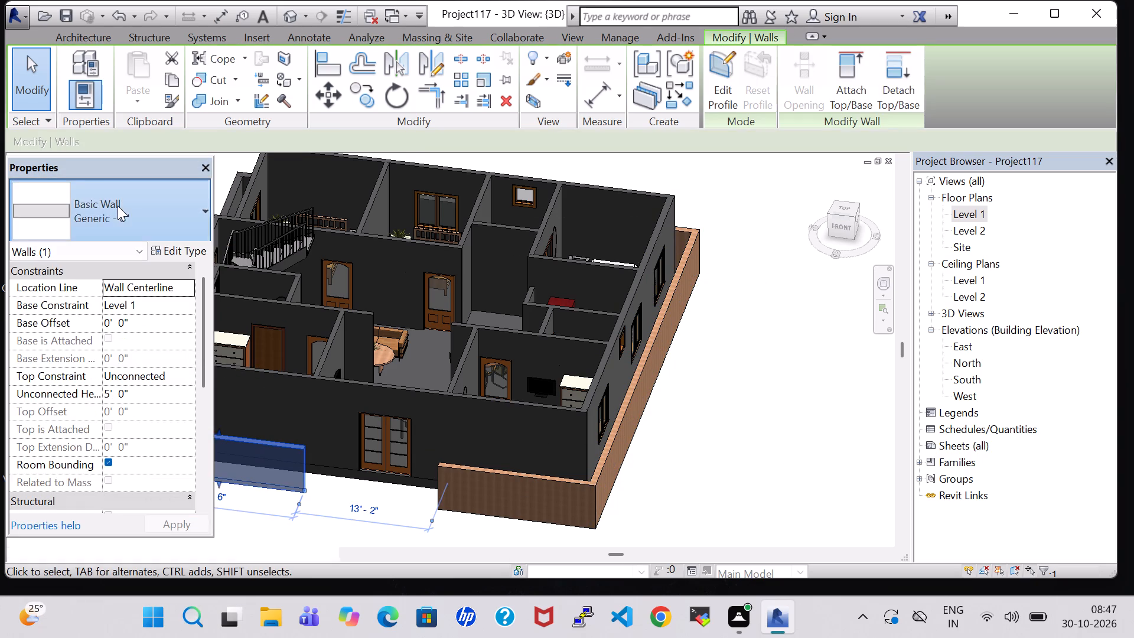
{"action": "left_click", "coordinate": [171, 581]}
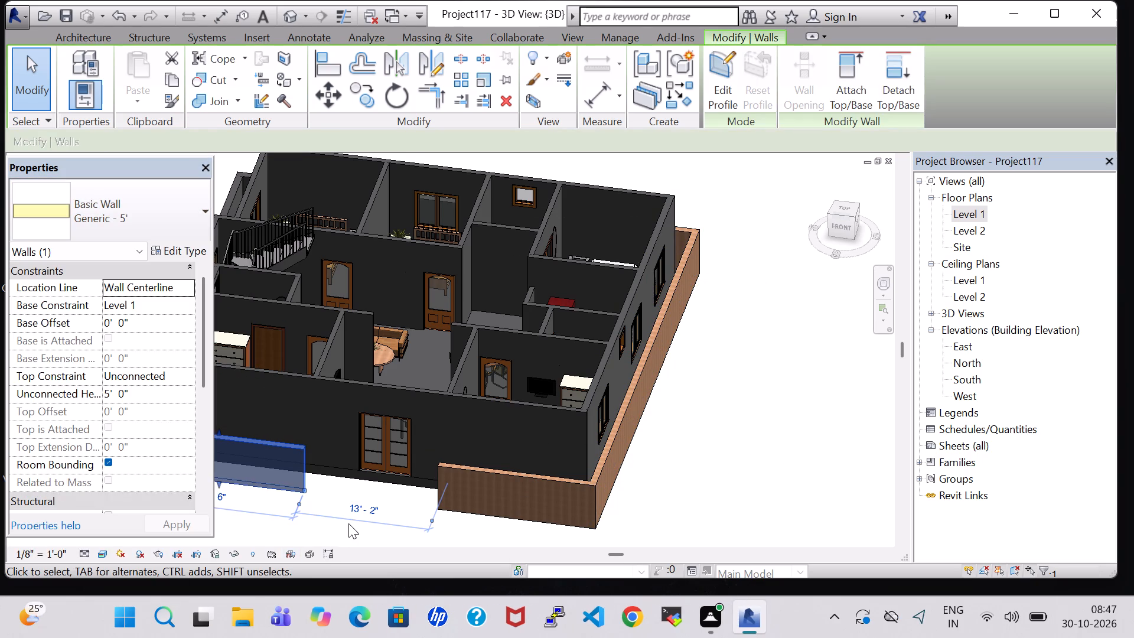
{"action": "left_click", "coordinate": [352, 524]}
{"action": "middle_click_drag", "start_coordinate": [337, 517], "coordinate": [523, 556]}
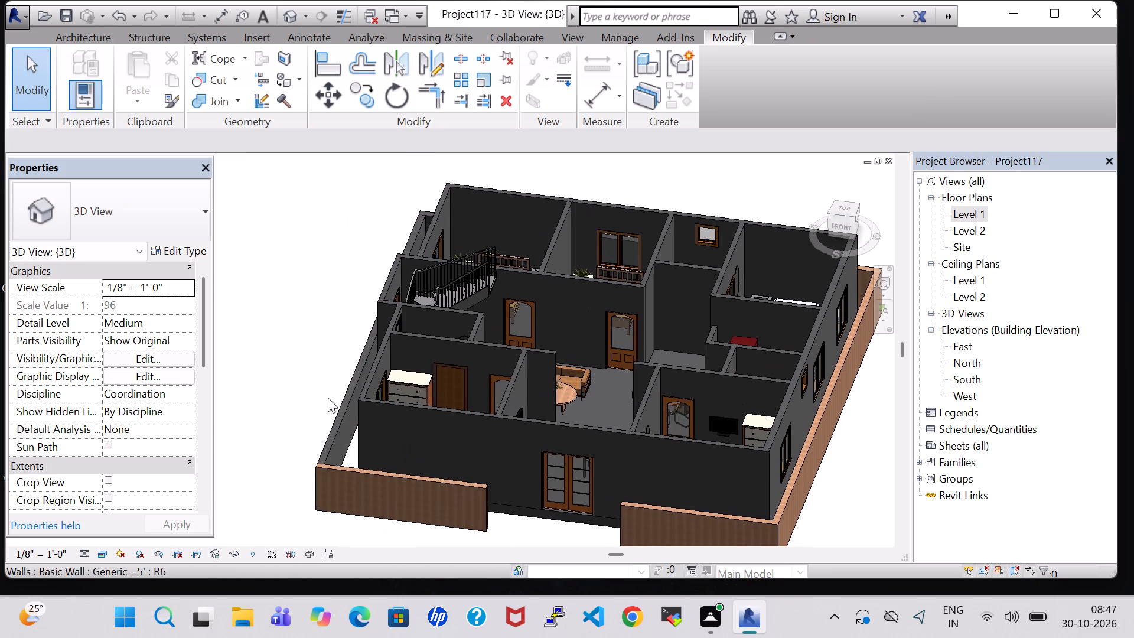
{"action": "left_click", "coordinate": [341, 412]}
{"action": "left_click", "coordinate": [120, 221]}
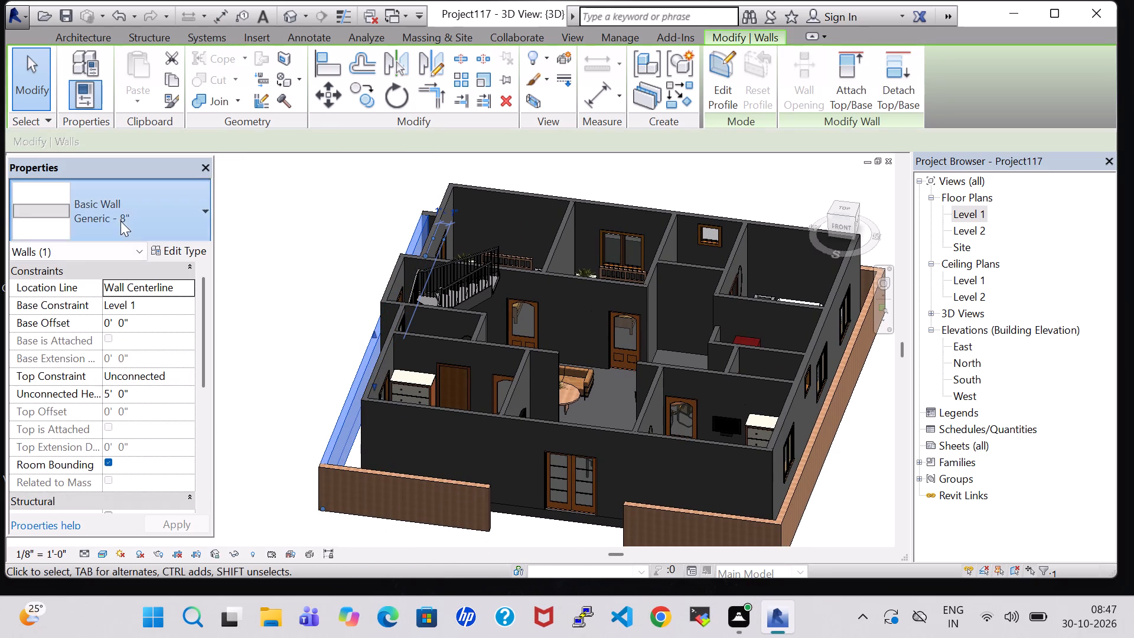
{"action": "left_click", "coordinate": [157, 582]}
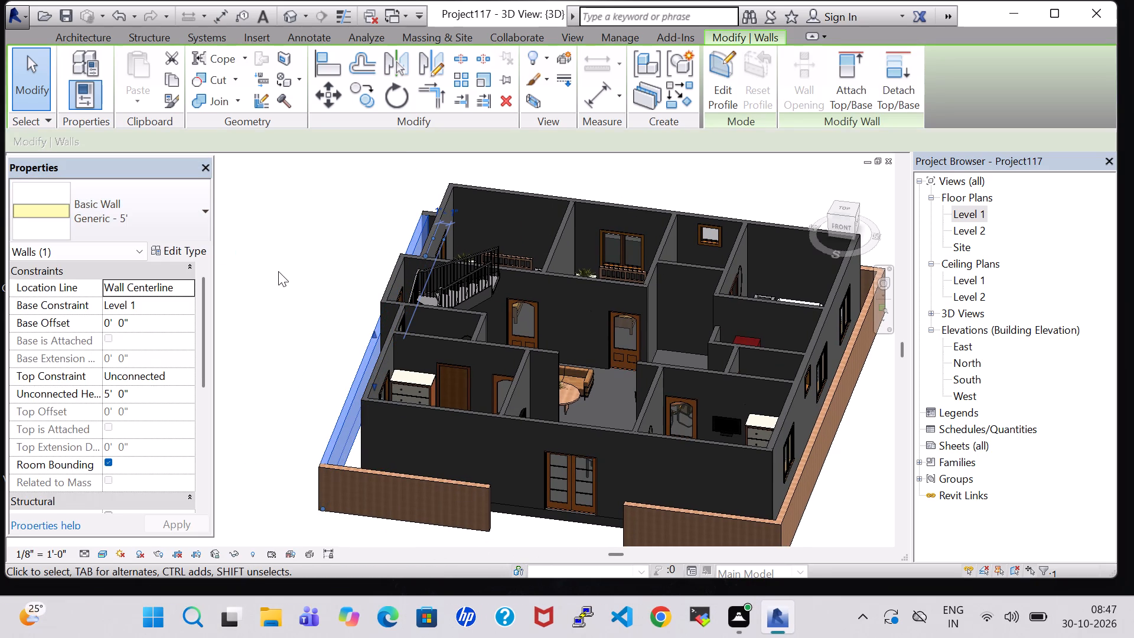
{"action": "left_click", "coordinate": [278, 271]}
Change the two long compound wall segments along the back of the house to the Generic - 5' type.
{"action": "middle_click_drag", "start_coordinate": [664, 198], "coordinate": [647, 300], "text": "shift"}
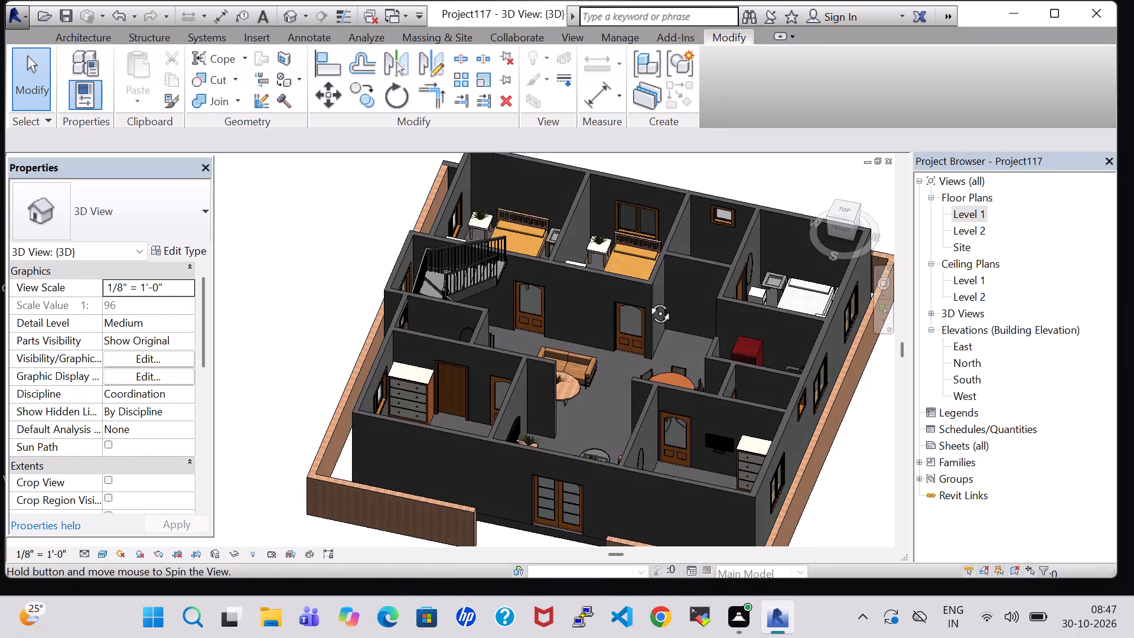
{"action": "middle_click_drag", "start_coordinate": [647, 300], "coordinate": [634, 350], "text": "shift"}
{"action": "middle_click_drag", "start_coordinate": [648, 198], "coordinate": [549, 349]}
{"action": "middle_click_drag", "start_coordinate": [618, 211], "coordinate": [599, 315], "text": "shift"}
{"action": "left_click", "coordinate": [594, 285]}
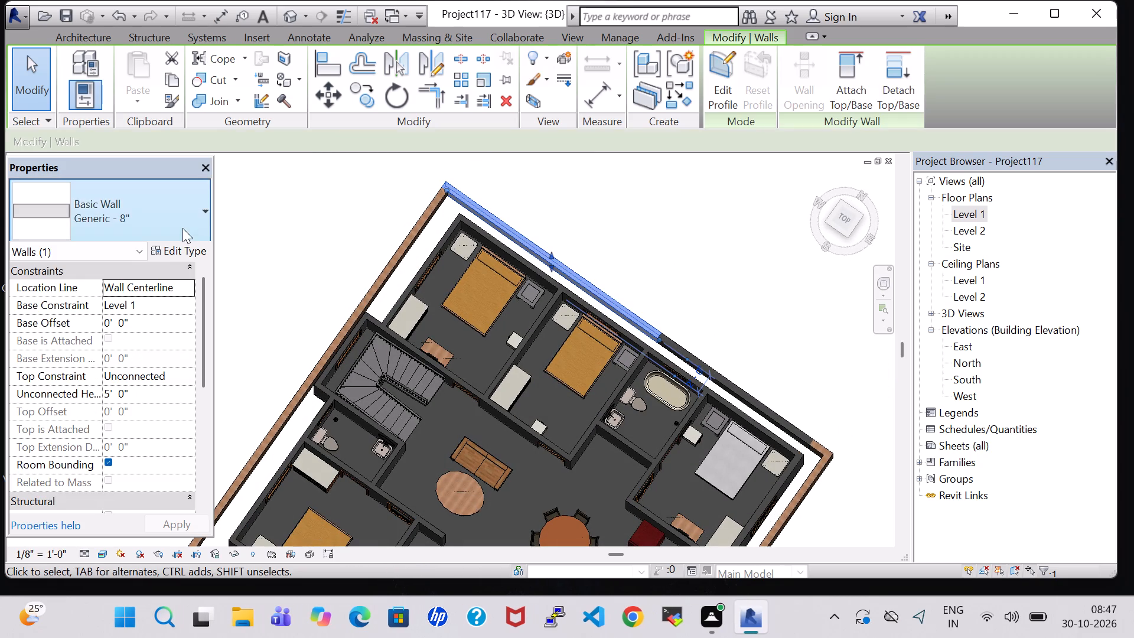
{"action": "left_click", "coordinate": [183, 228]}
{"action": "left_click", "coordinate": [133, 577]}
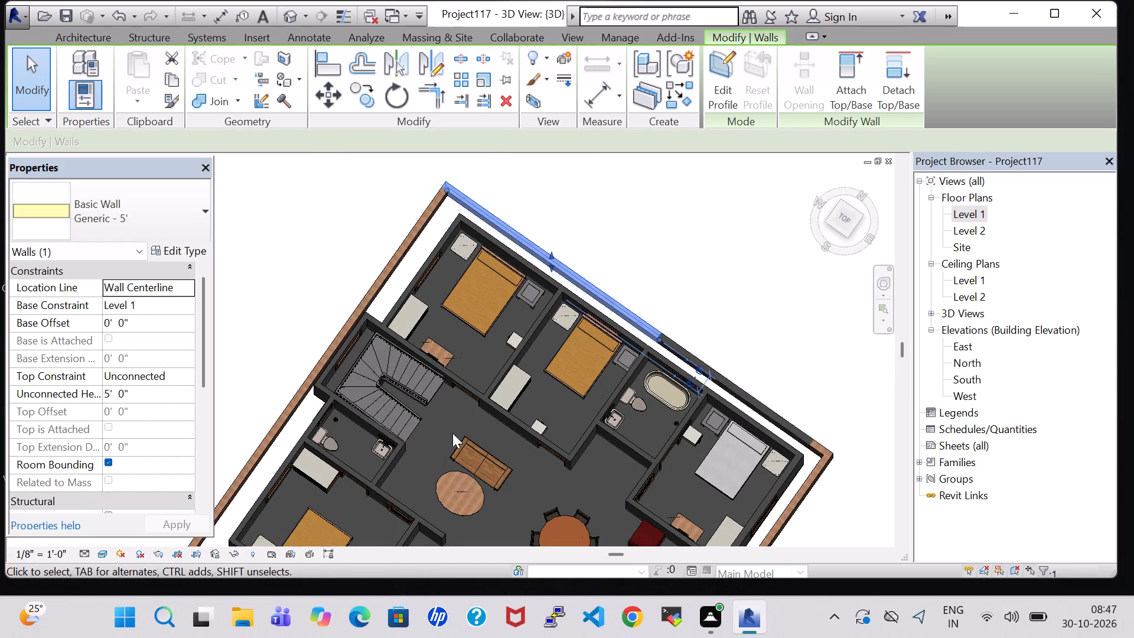
{"action": "left_click", "coordinate": [754, 402]}
{"action": "left_click", "coordinate": [90, 213]}
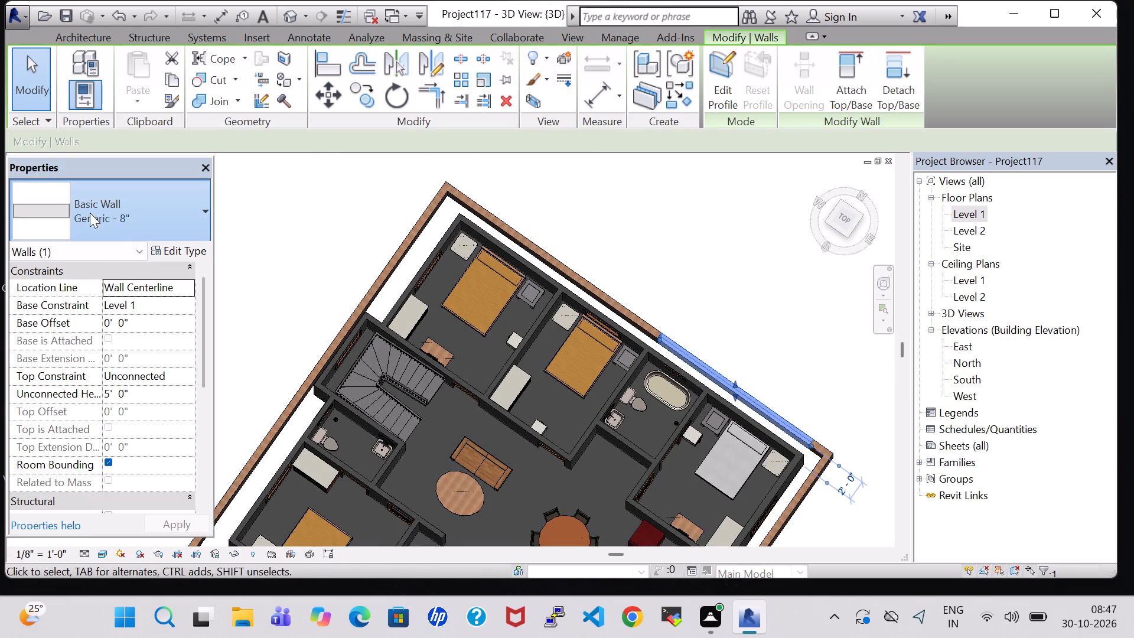
{"action": "left_click", "coordinate": [103, 577]}
{"action": "left_click", "coordinate": [768, 225]}
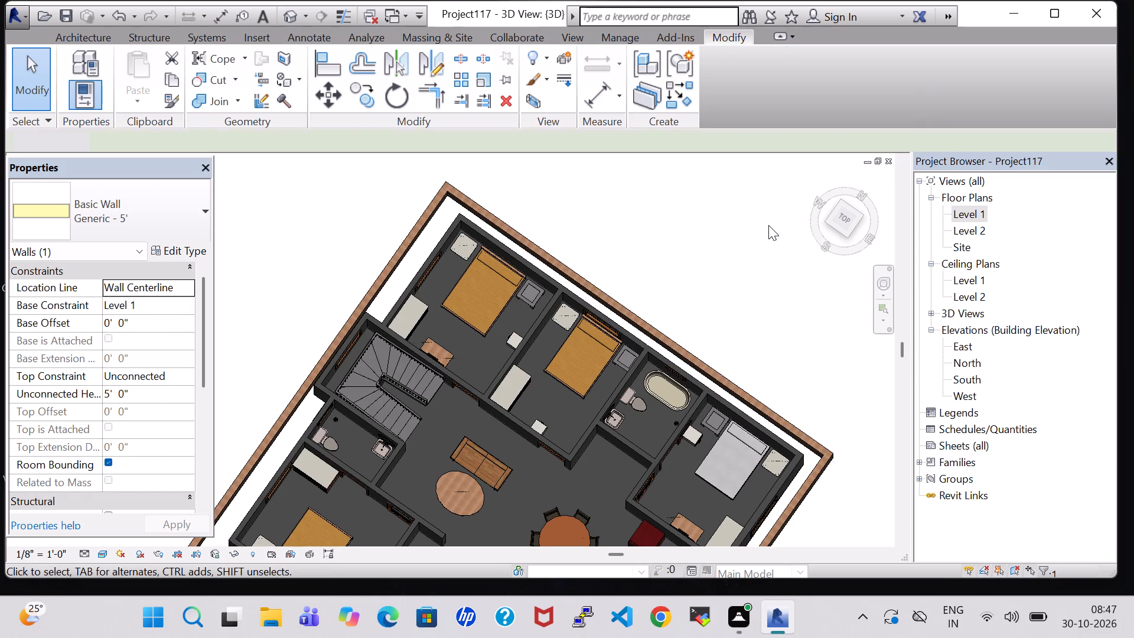
Examine the finished compound wall in the 3D view, from above at the rear and along the staircase side.
{"action": "scroll", "coordinate": [281, 212], "scroll_direction": "up", "scroll_amount": 2}
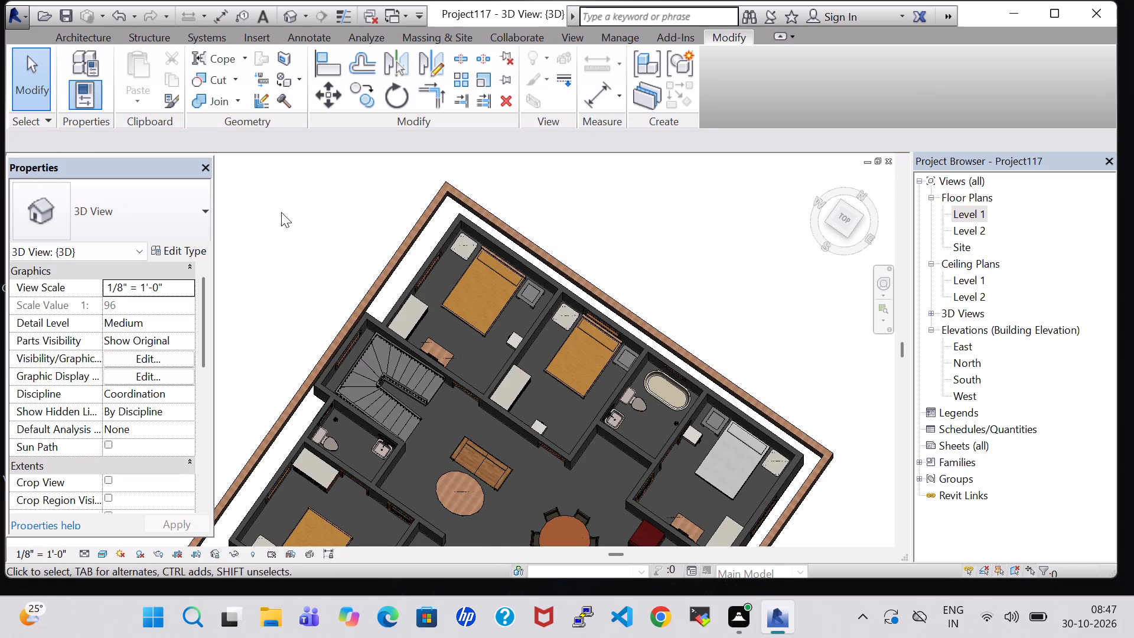
{"action": "scroll", "coordinate": [281, 212], "scroll_direction": "up", "scroll_amount": 2}
{"action": "middle_click_drag", "start_coordinate": [338, 333], "coordinate": [424, 359]}
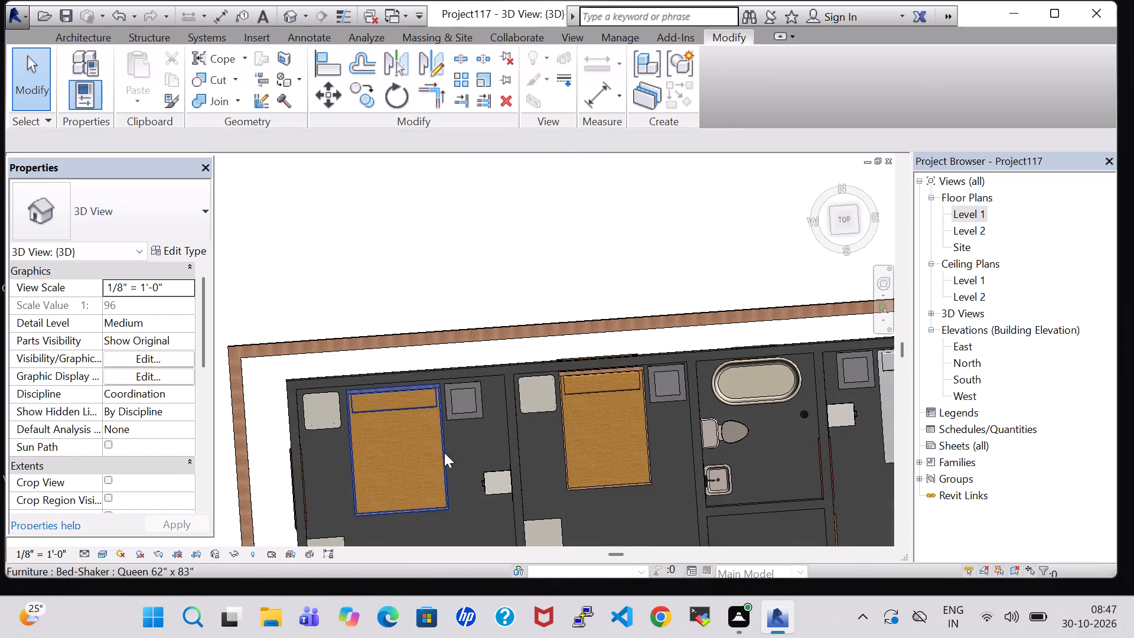
{"action": "middle_click_drag", "start_coordinate": [444, 453], "coordinate": [678, 188]}
{"action": "middle_click_drag", "start_coordinate": [419, 548], "coordinate": [470, 327], "text": "shift"}
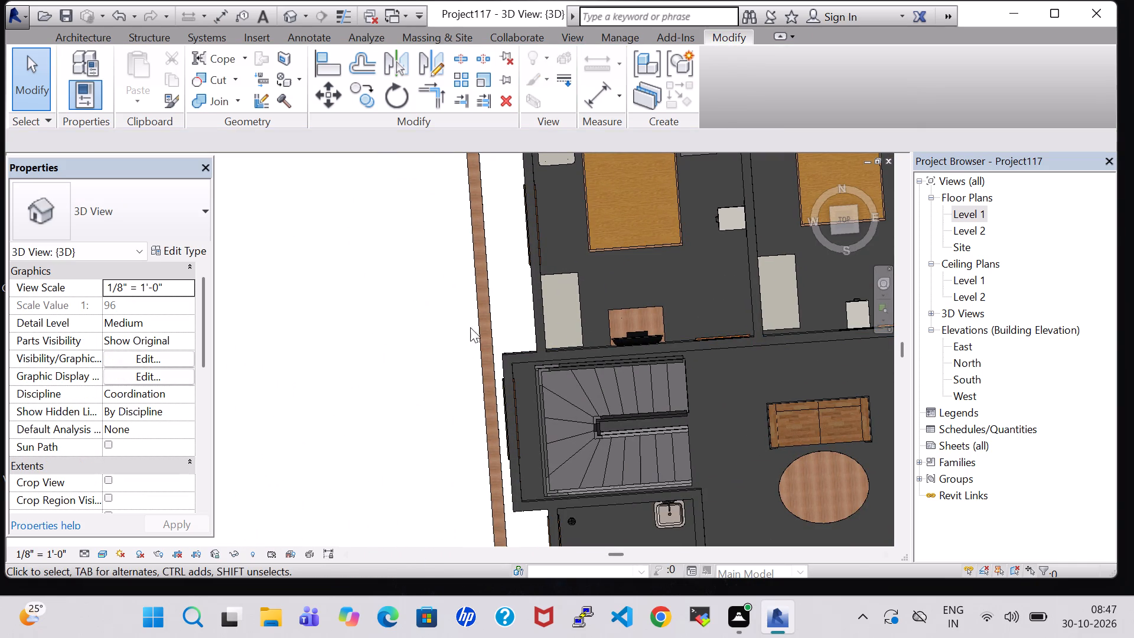
{"action": "middle_click_drag", "start_coordinate": [458, 401], "coordinate": [484, 310], "text": "shift"}
{"action": "middle_click_drag", "start_coordinate": [612, 453], "coordinate": [685, 266]}
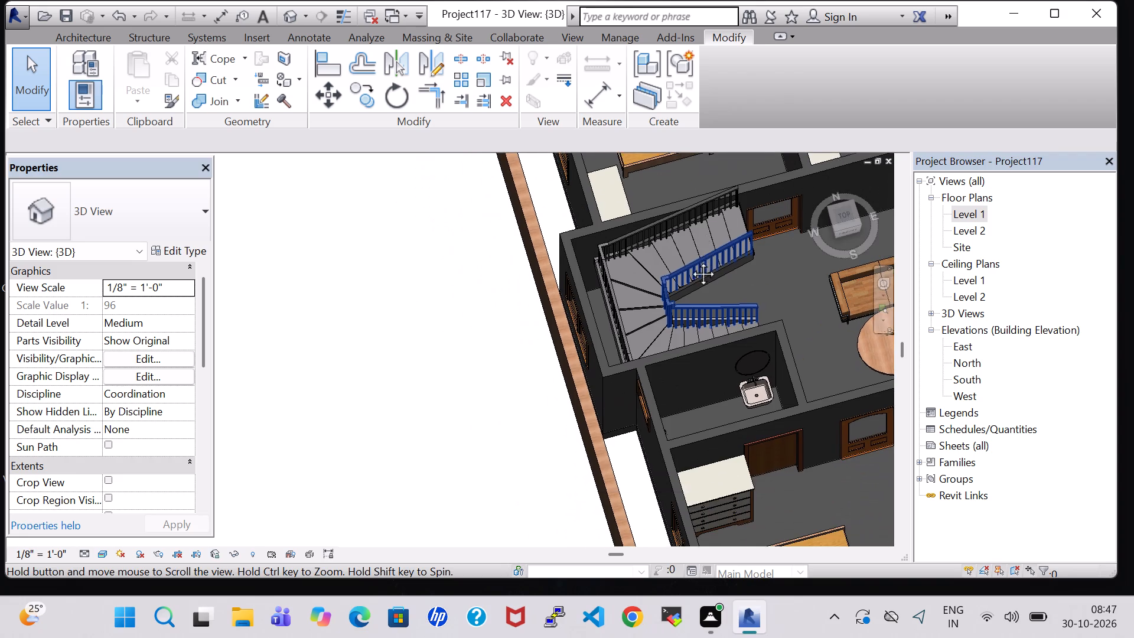
{"action": "middle_click_drag", "start_coordinate": [623, 460], "coordinate": [674, 346], "text": "shift"}
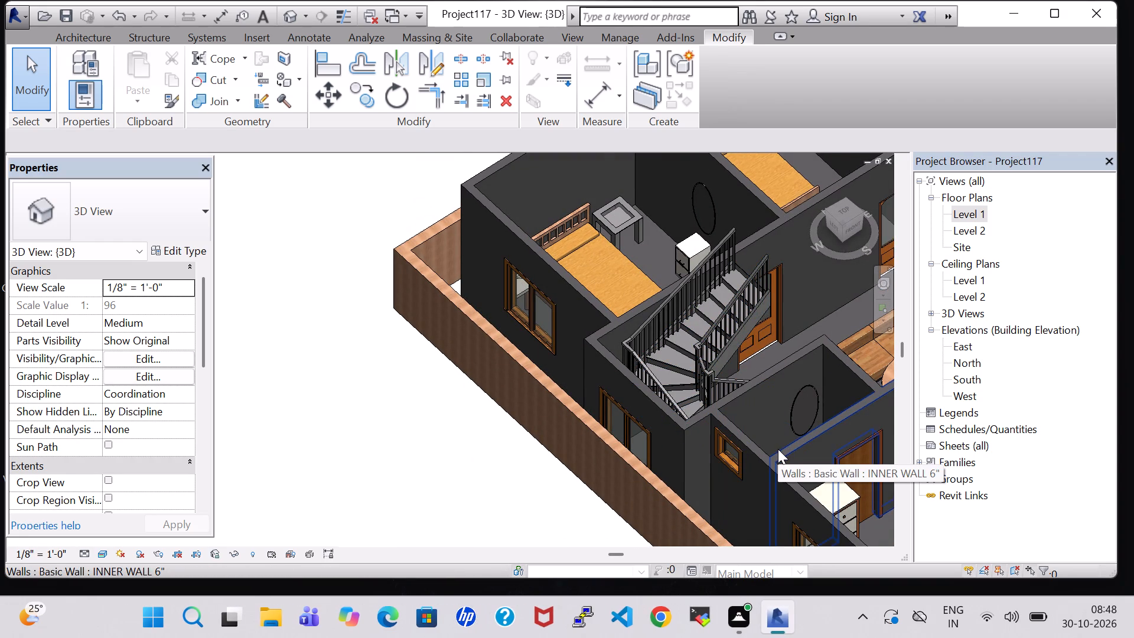
{"action": "scroll", "coordinate": [778, 449], "scroll_direction": "down", "scroll_amount": 1}
{"action": "middle_click_drag", "start_coordinate": [778, 449], "coordinate": [662, 455]}
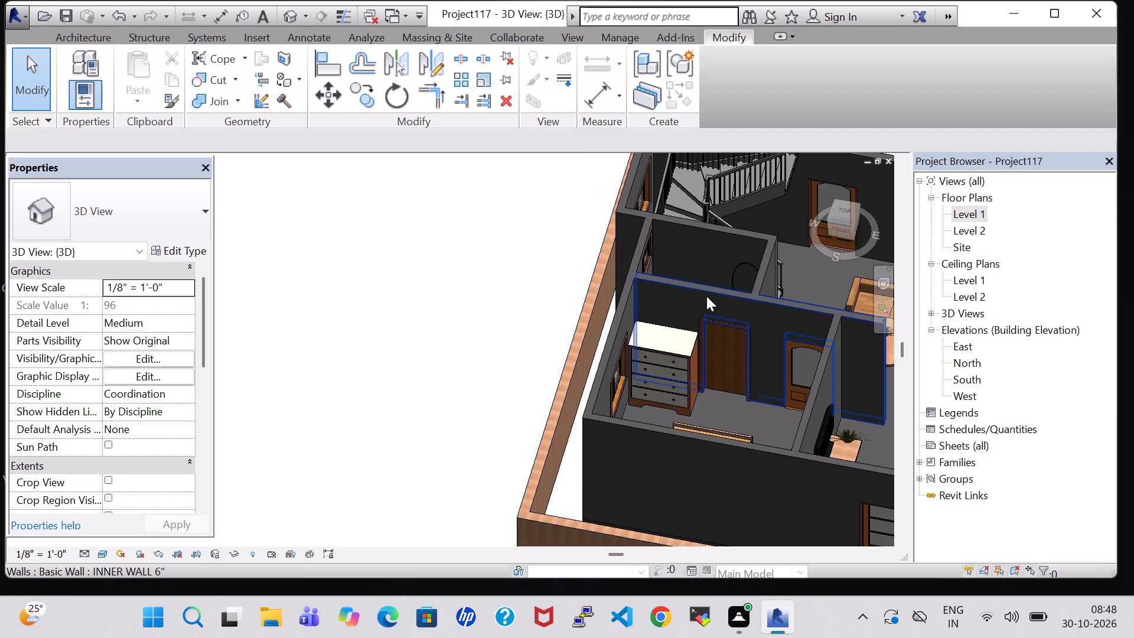
Assign the Brick, Common material to the structure layer of the INNER WALL 6" type used by the house walls.
{"action": "middle_click_drag", "start_coordinate": [706, 296], "coordinate": [737, 307], "text": "shift"}
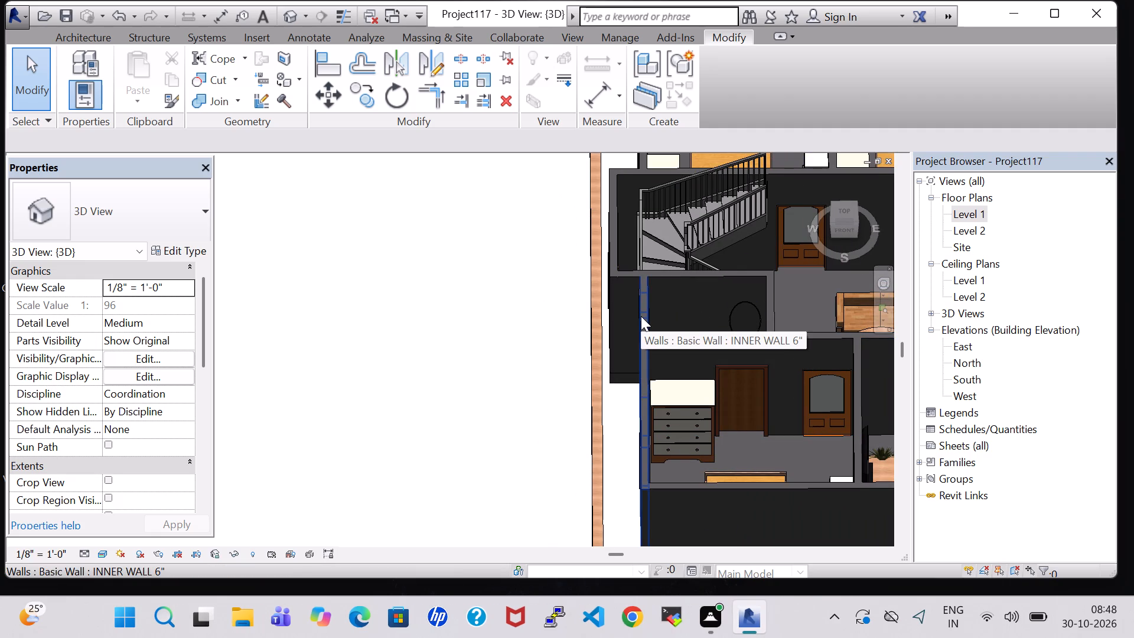
{"action": "scroll", "coordinate": [641, 316], "scroll_direction": "down", "scroll_amount": 3}
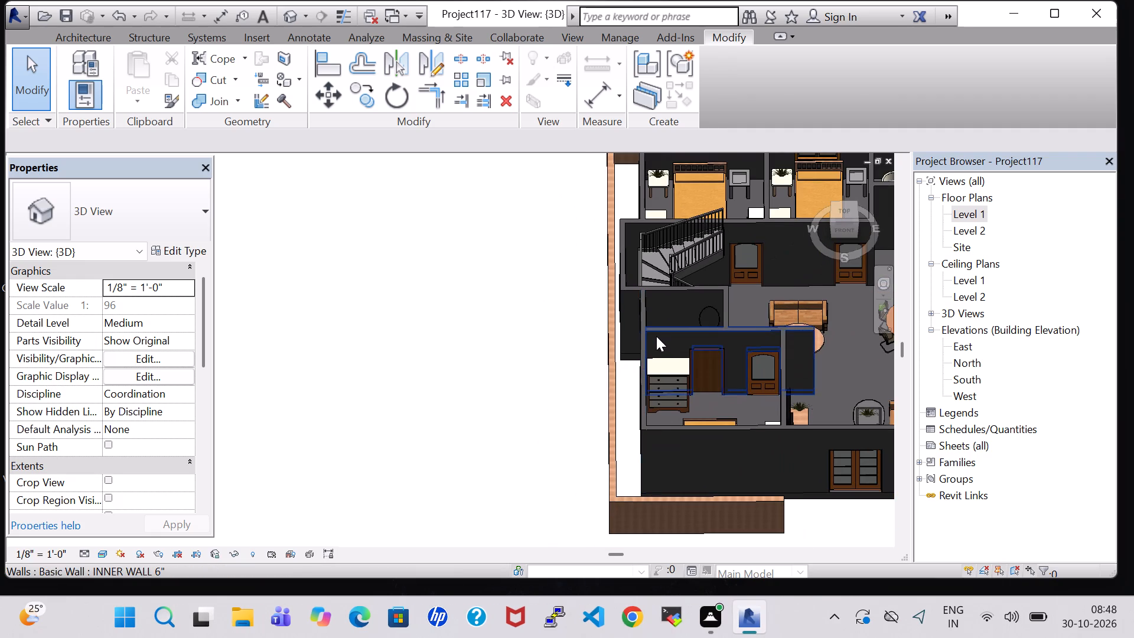
{"action": "scroll", "coordinate": [656, 338], "scroll_direction": "down", "scroll_amount": 2}
{"action": "middle_click_drag", "start_coordinate": [656, 338], "coordinate": [389, 344]}
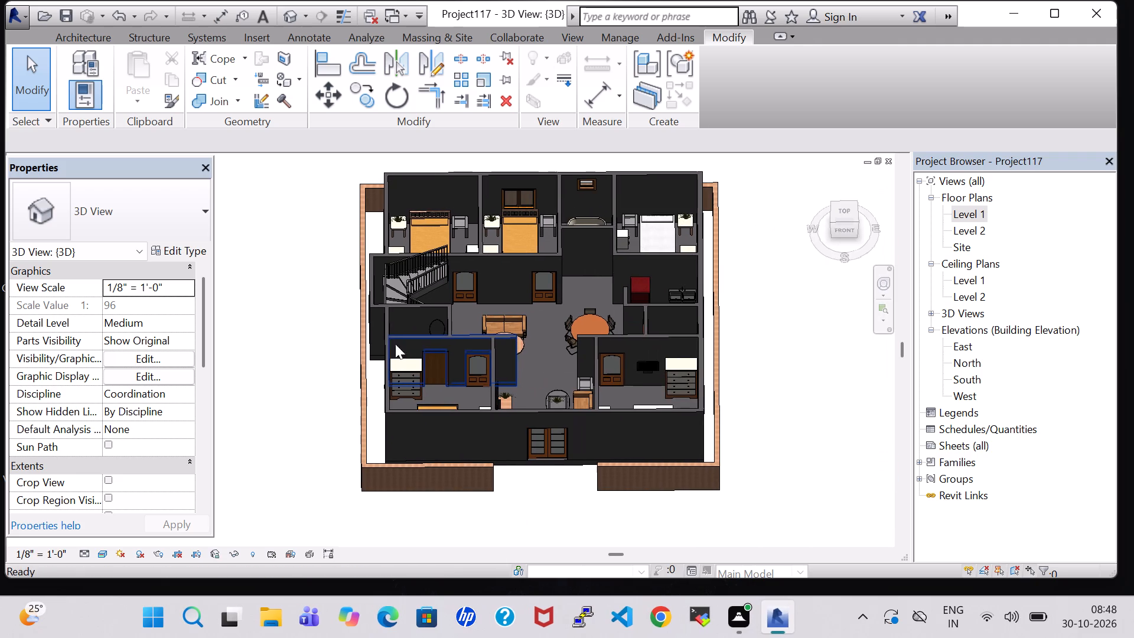
{"action": "left_click", "coordinate": [594, 408]}
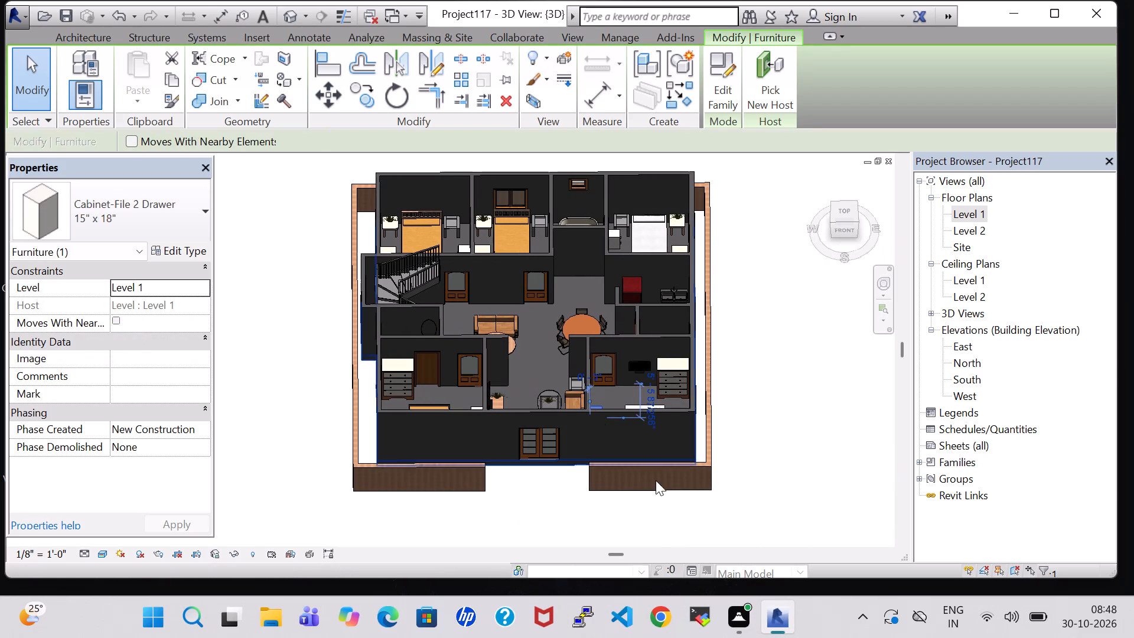
{"action": "left_click", "coordinate": [650, 531]}
{"action": "left_click", "coordinate": [549, 414]}
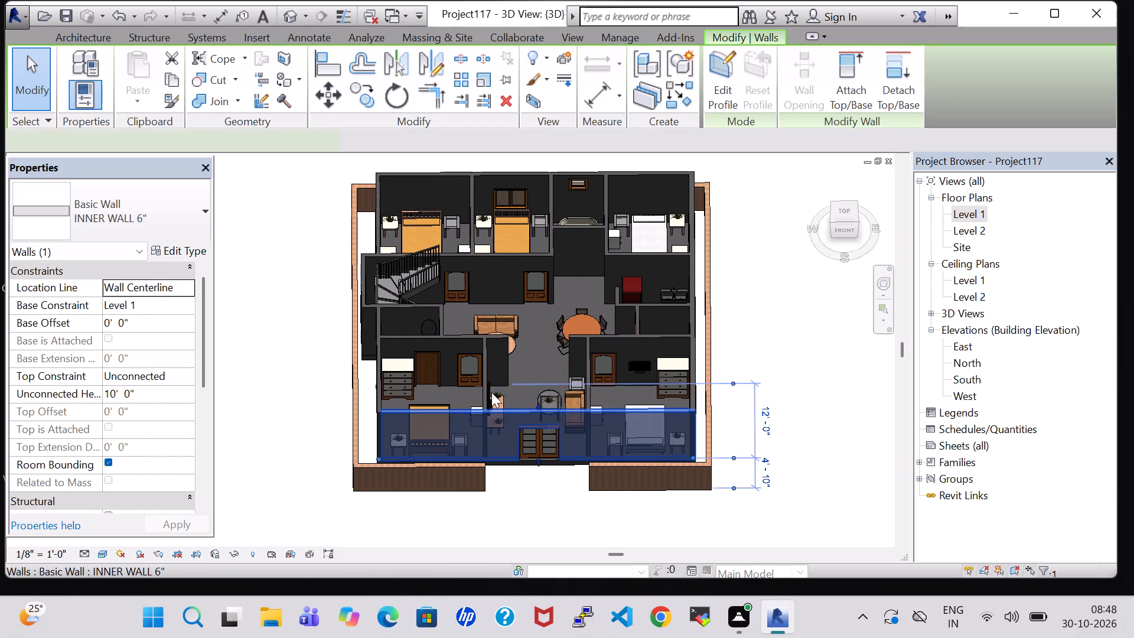
{"action": "left_click", "coordinate": [175, 249]}
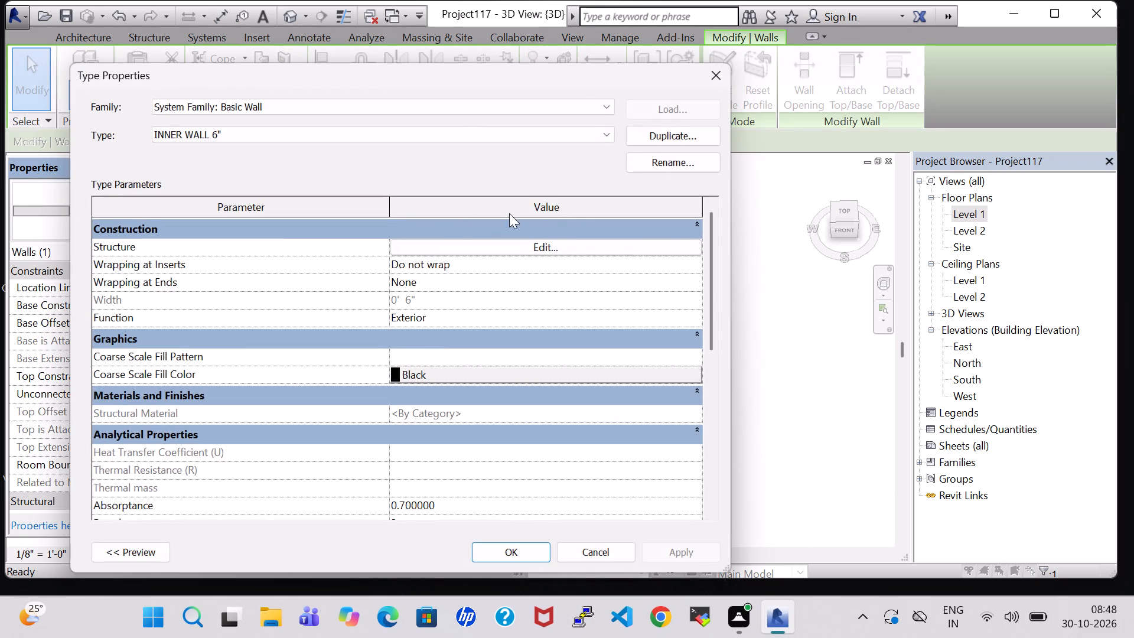
{"action": "left_click", "coordinate": [553, 246]}
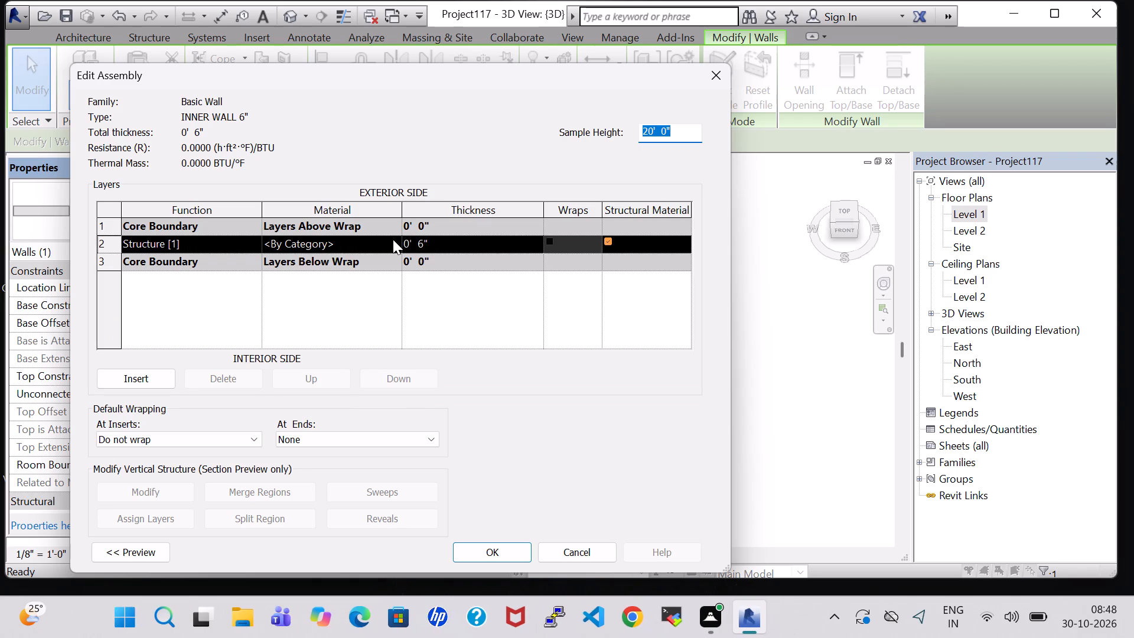
{"action": "left_click", "coordinate": [395, 239]}
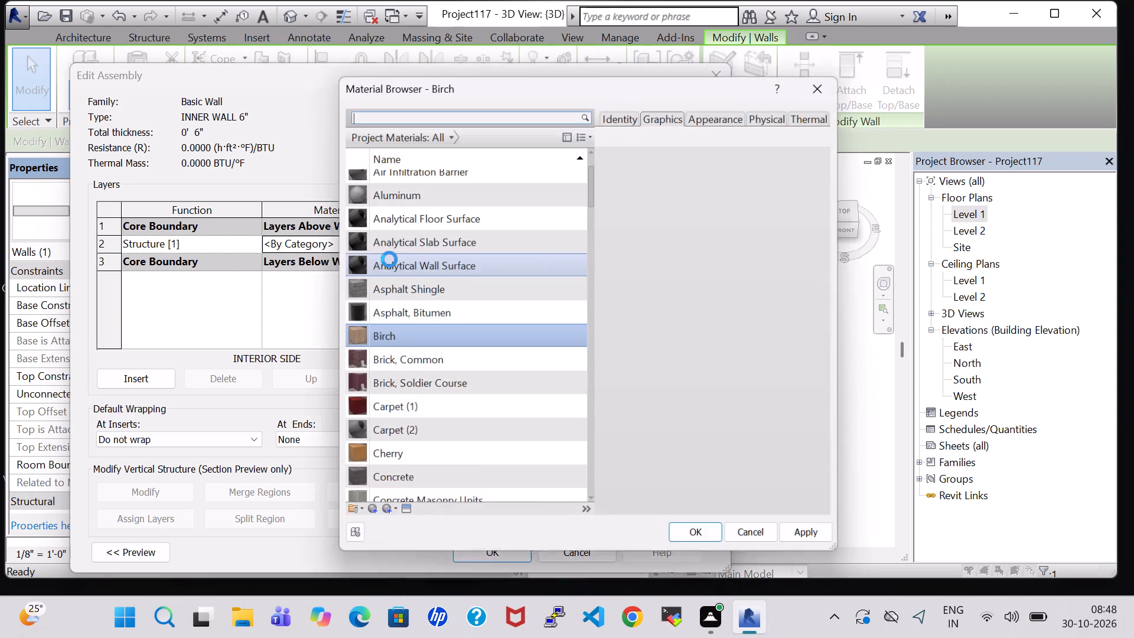
{"action": "left_click", "coordinate": [407, 369]}
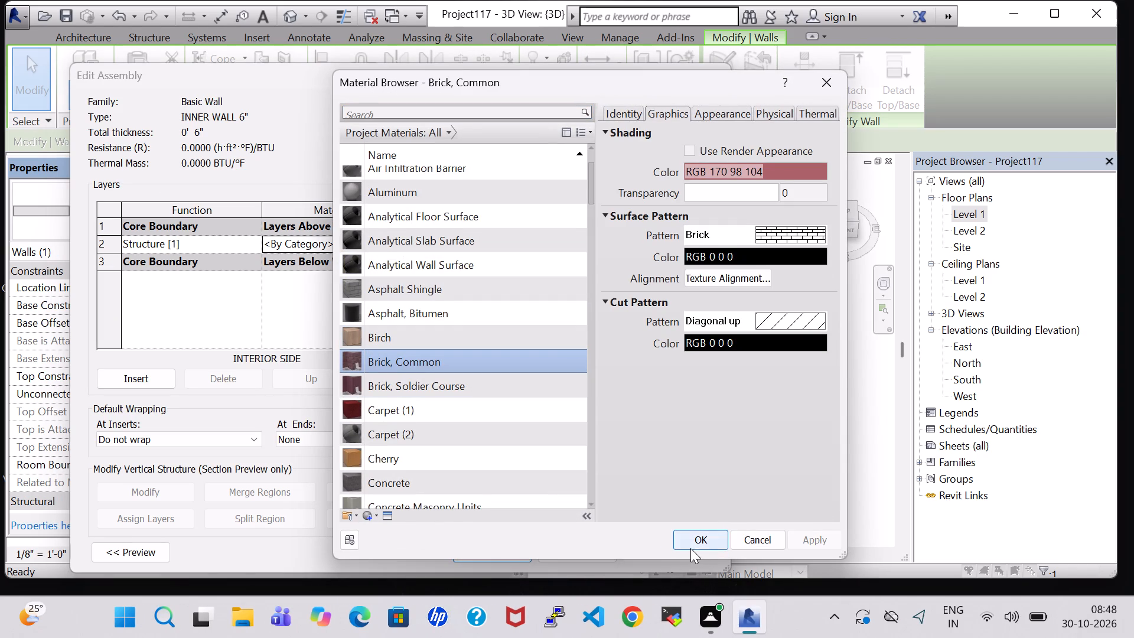
{"action": "left_click", "coordinate": [690, 542]}
{"action": "left_click", "coordinate": [499, 550]}
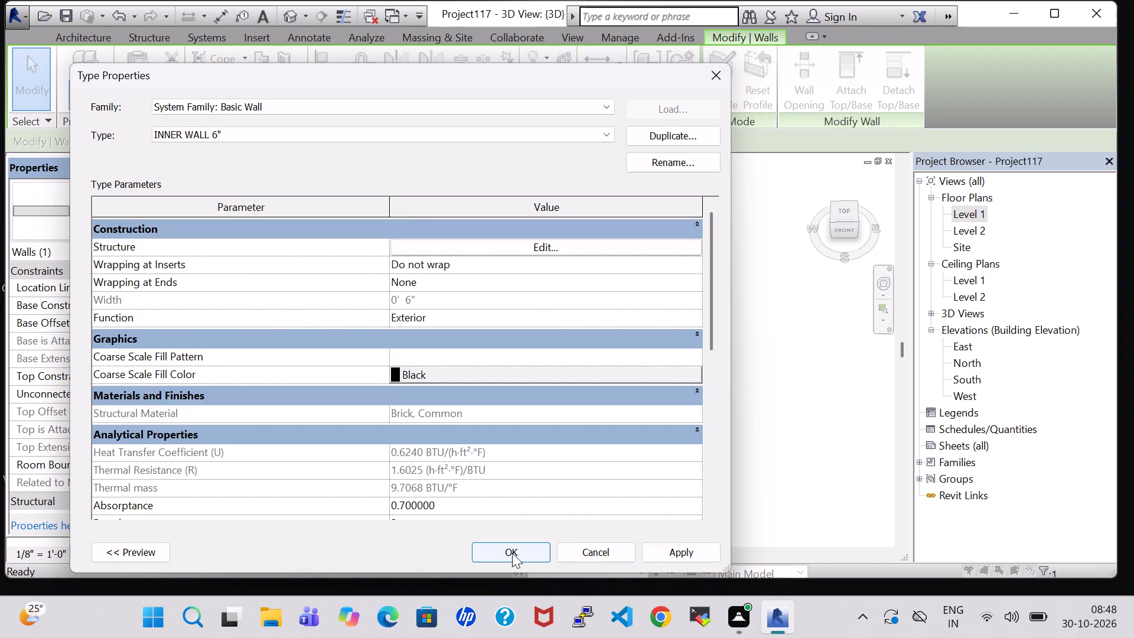
{"action": "left_click", "coordinate": [512, 553]}
{"action": "left_click", "coordinate": [783, 422]}
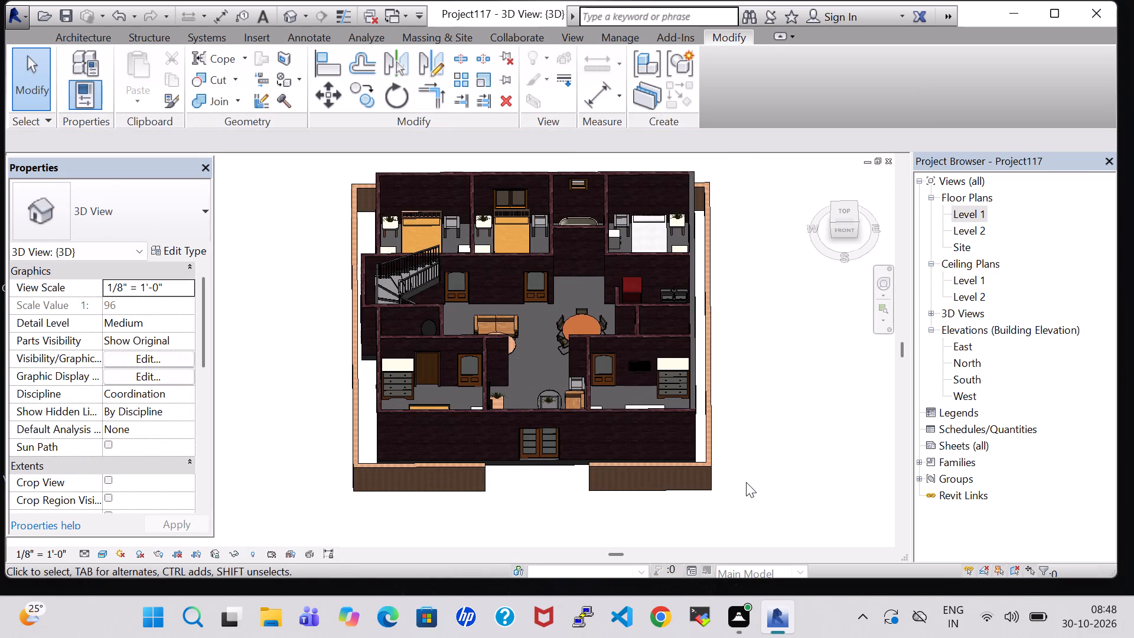
On Level 1, create a four-point toposurface at elevation 0' 0" between the compound wall's outer face and Bedroom-1's side wall.
{"action": "middle_click_drag", "start_coordinate": [746, 482], "coordinate": [736, 406], "text": "shift"}
{"action": "middle_click_drag", "start_coordinate": [780, 346], "coordinate": [780, 359]}
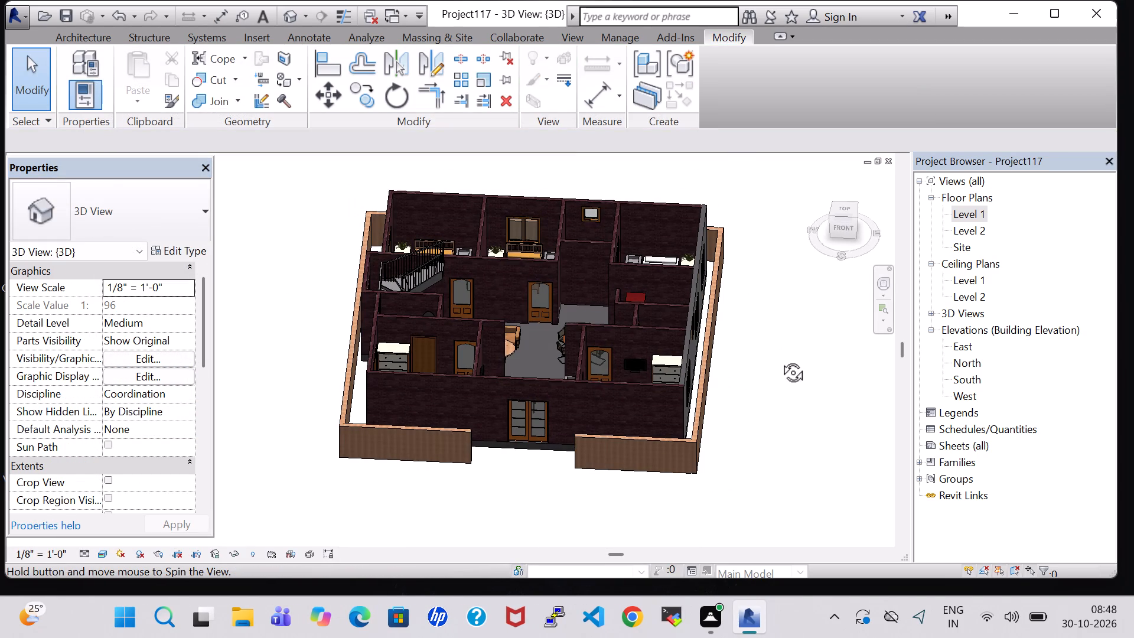
{"action": "middle_click_drag", "start_coordinate": [780, 359], "coordinate": [786, 491]}
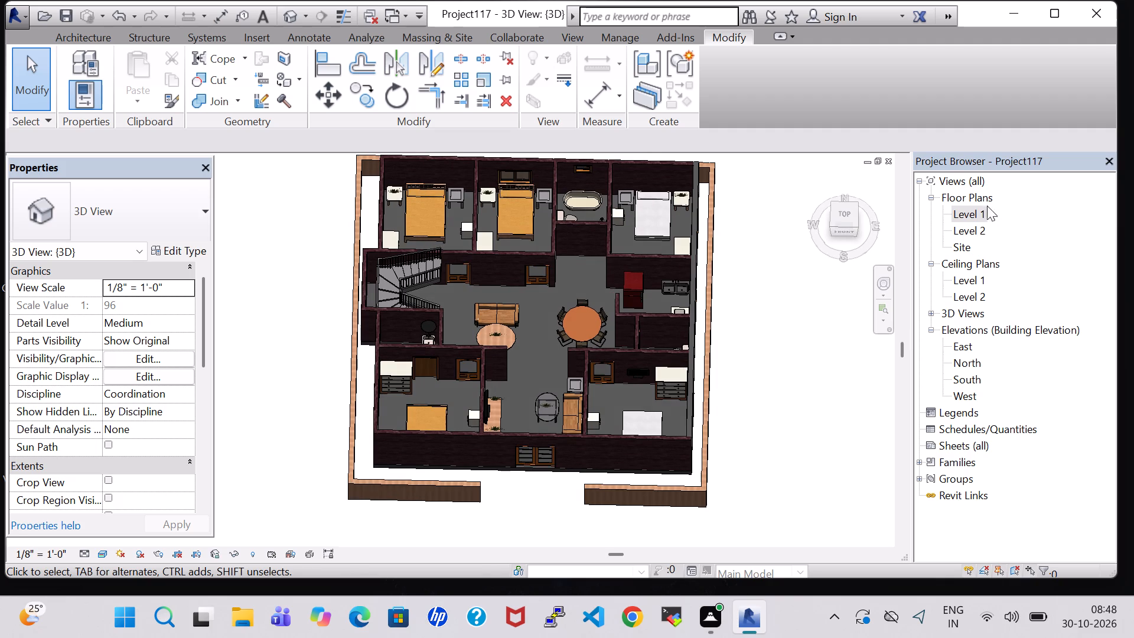
{"action": "double_click", "coordinate": [968, 216]}
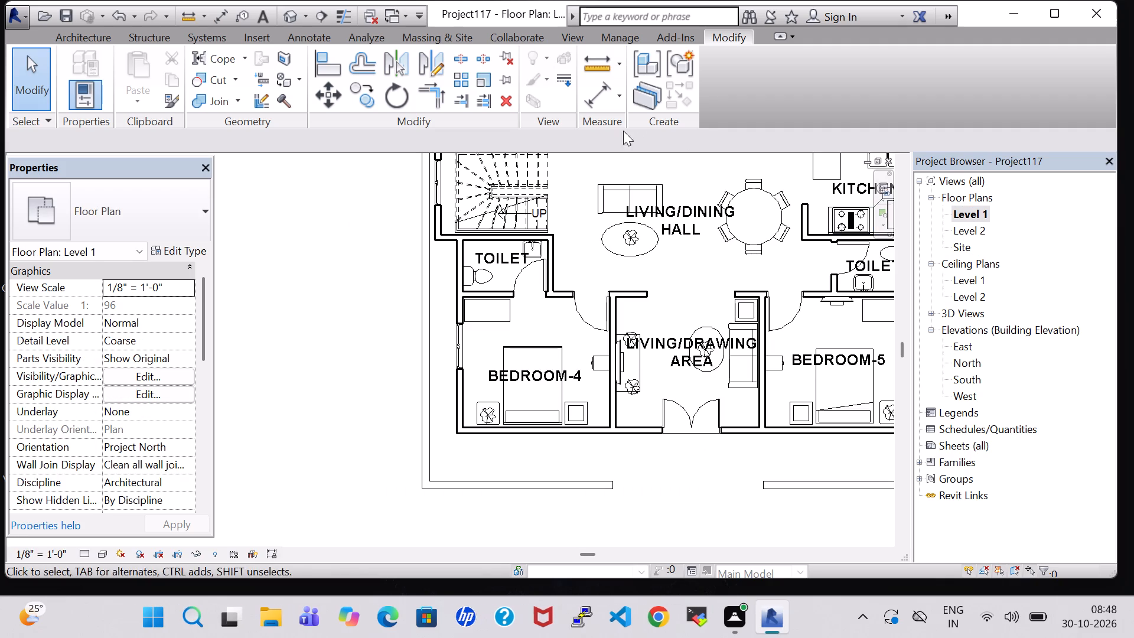
{"action": "scroll", "coordinate": [616, 272], "scroll_direction": "down", "scroll_amount": 6}
{"action": "middle_click_drag", "start_coordinate": [616, 275], "coordinate": [601, 366]}
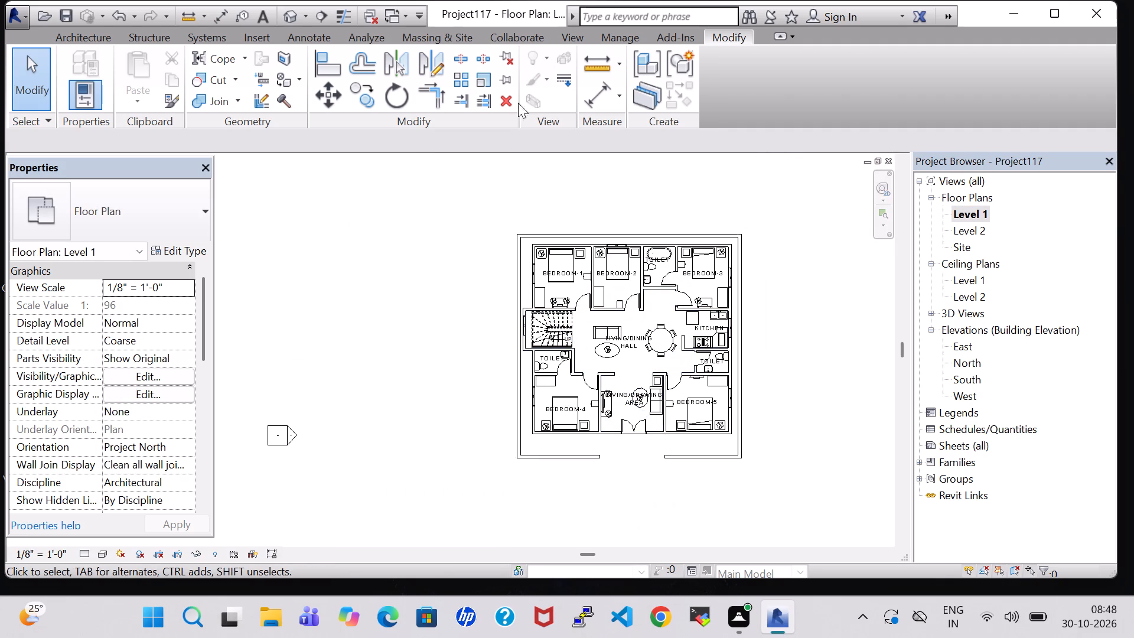
{"action": "left_click", "coordinate": [441, 41]}
{"action": "left_click", "coordinate": [419, 80]}
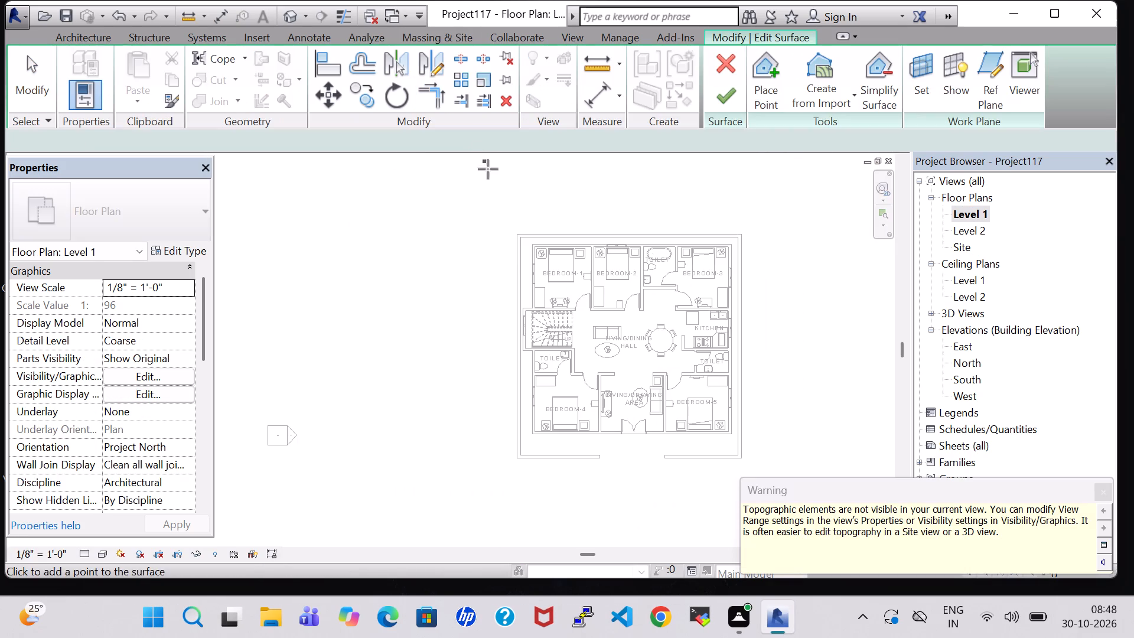
{"action": "scroll", "coordinate": [511, 233], "scroll_direction": "up", "scroll_amount": 8}
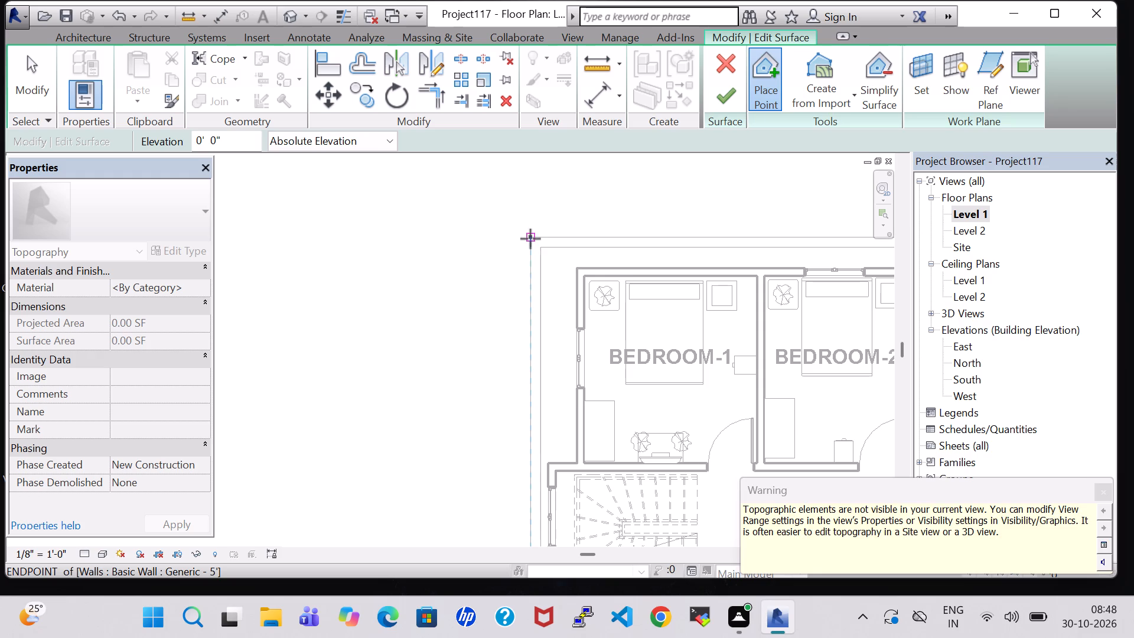
{"action": "left_click", "coordinate": [530, 239]}
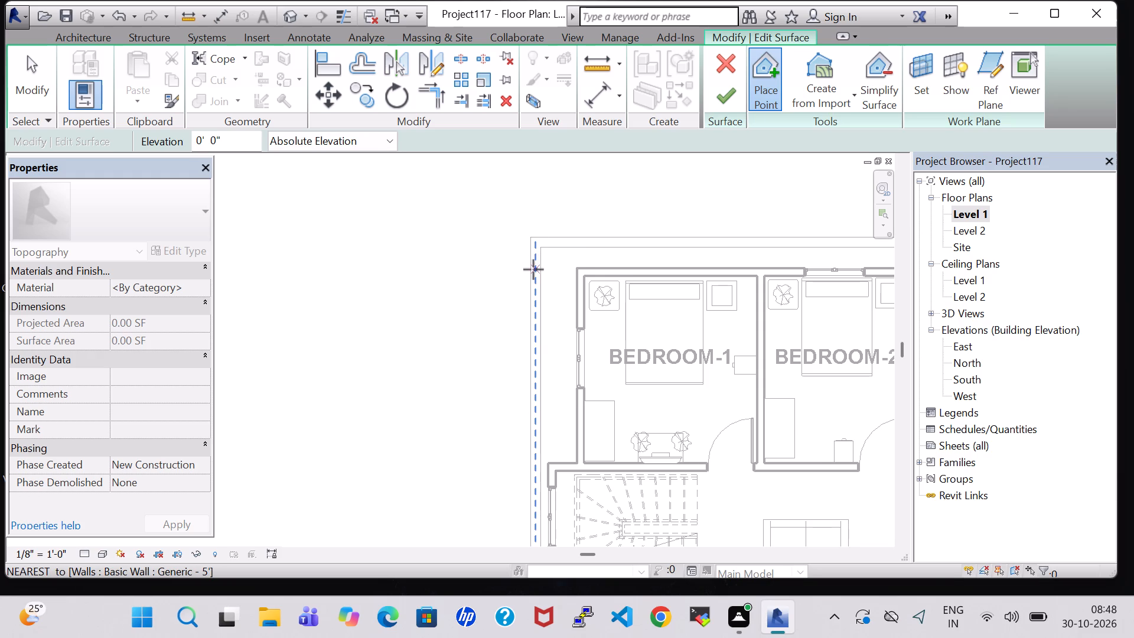
{"action": "left_click", "coordinate": [575, 238]}
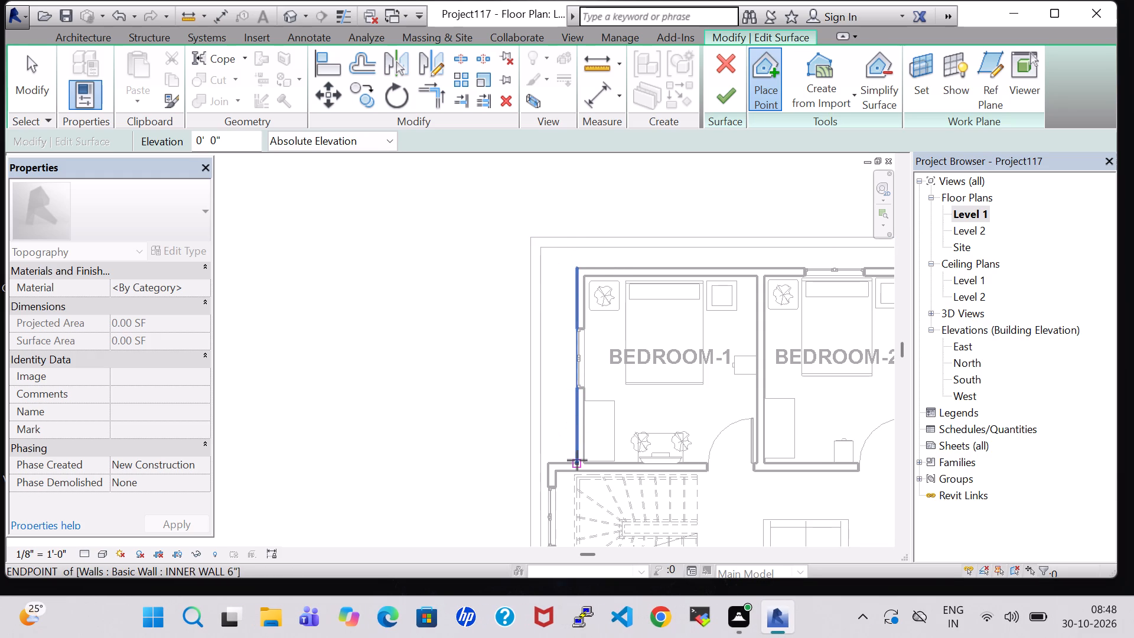
{"action": "left_click", "coordinate": [577, 460]}
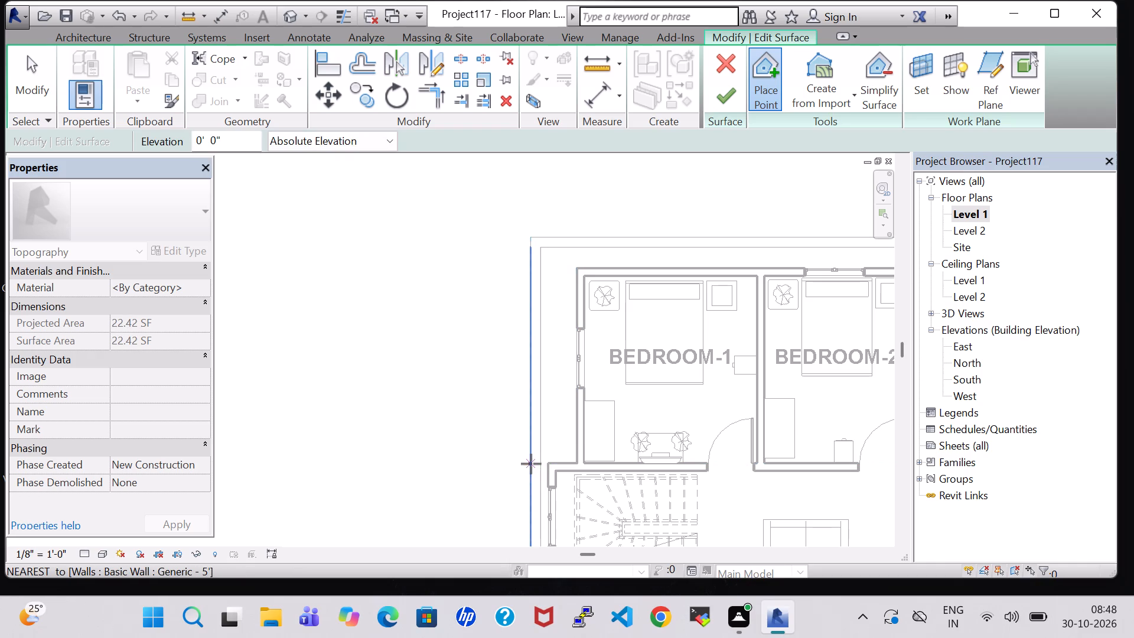
{"action": "left_click", "coordinate": [531, 464]}
{"action": "left_click", "coordinate": [729, 94]}
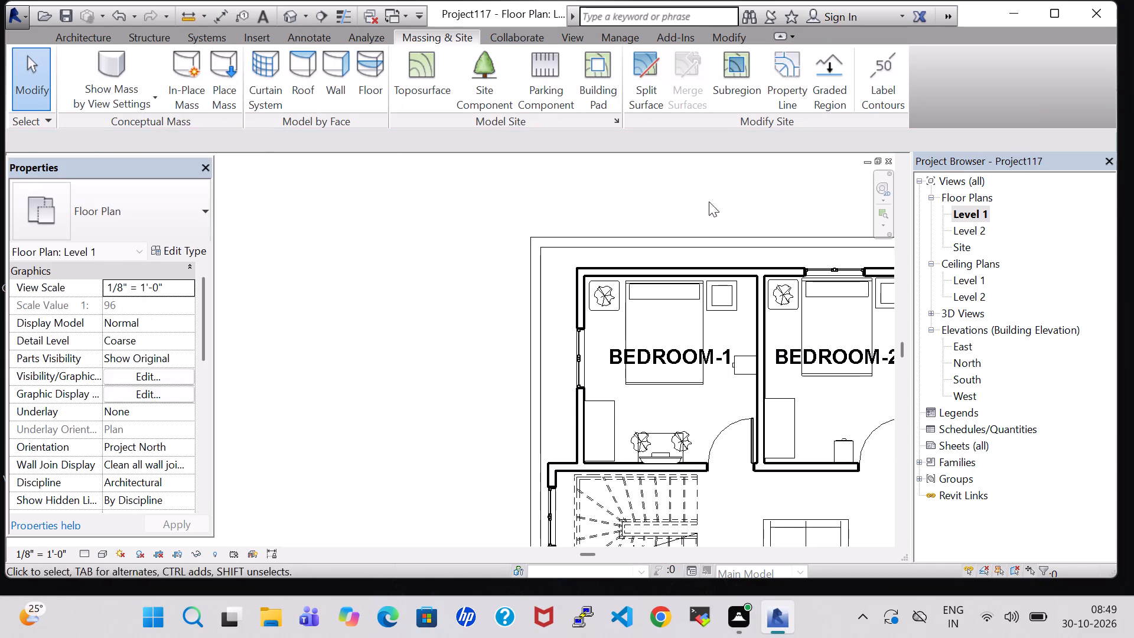
Create a second four-point toposurface at elevation 0' 0" along the staircase, toilet and Bedroom-4 side, reaching the front compound wall's outer face.
{"action": "middle_click_drag", "start_coordinate": [562, 380], "coordinate": [562, 207]}
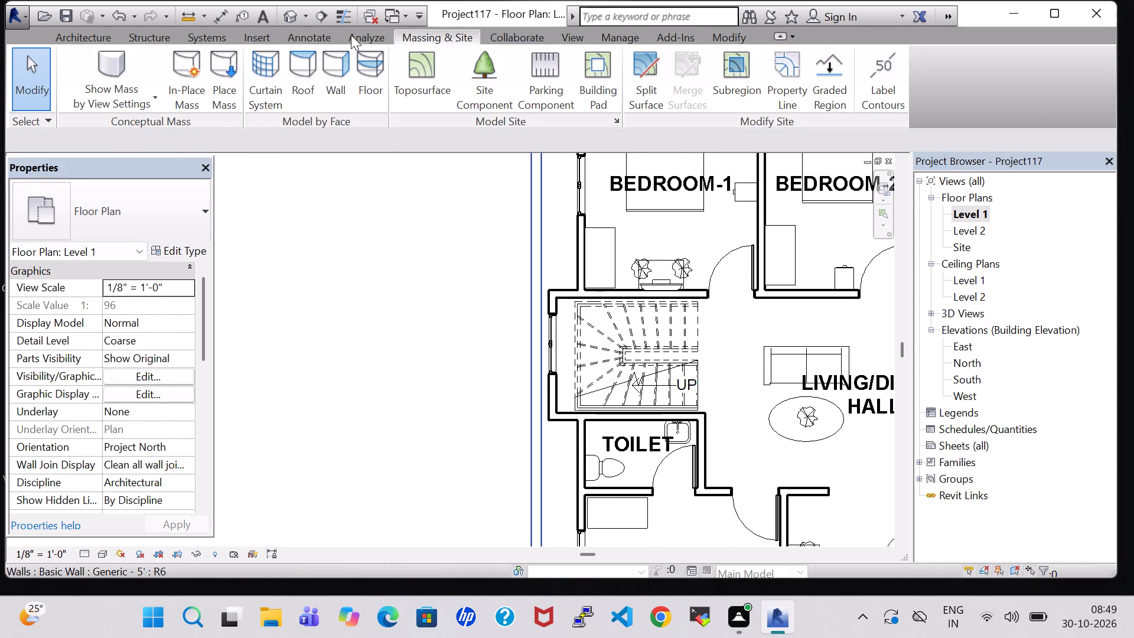
{"action": "left_click", "coordinate": [412, 69]}
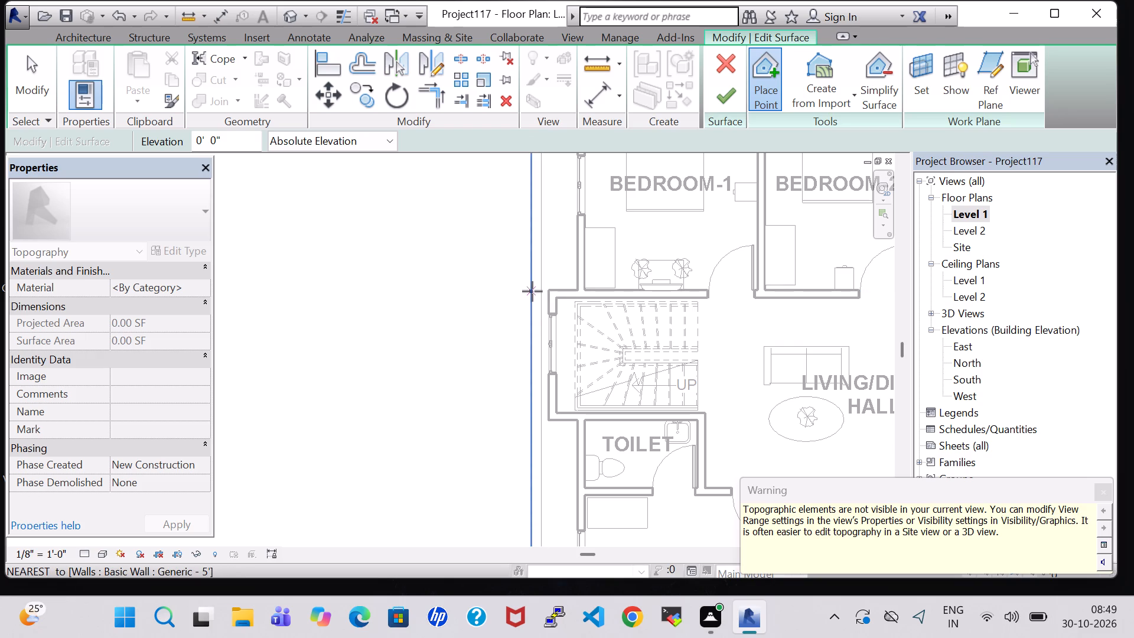
{"action": "left_click", "coordinate": [532, 291]}
{"action": "left_click", "coordinate": [579, 289]}
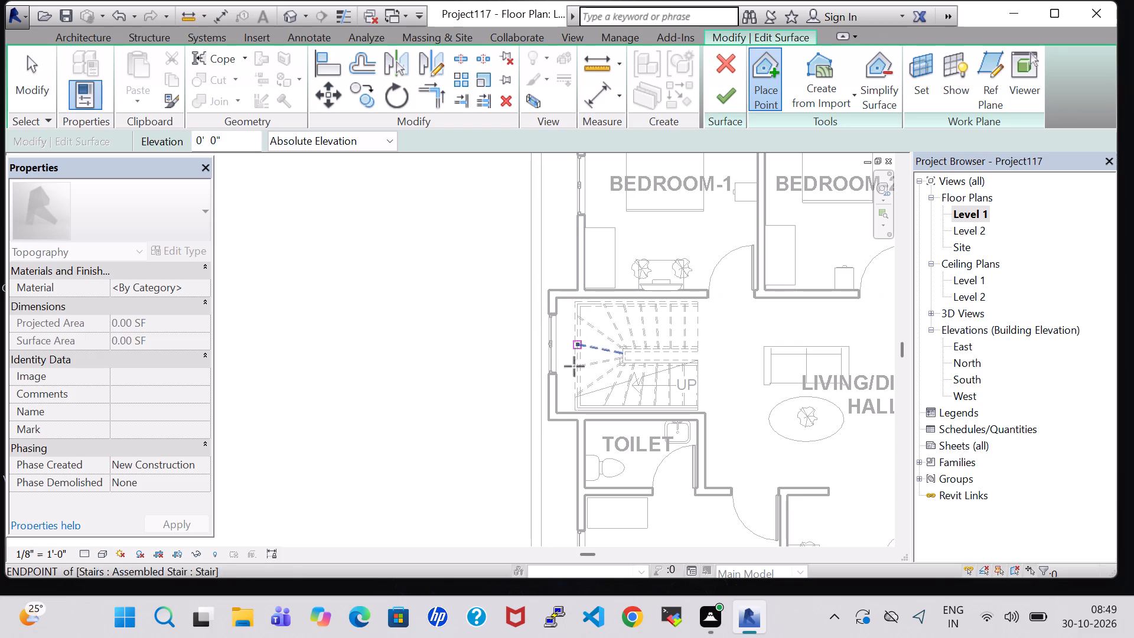
{"action": "middle_click_drag", "start_coordinate": [562, 450], "coordinate": [581, 207]}
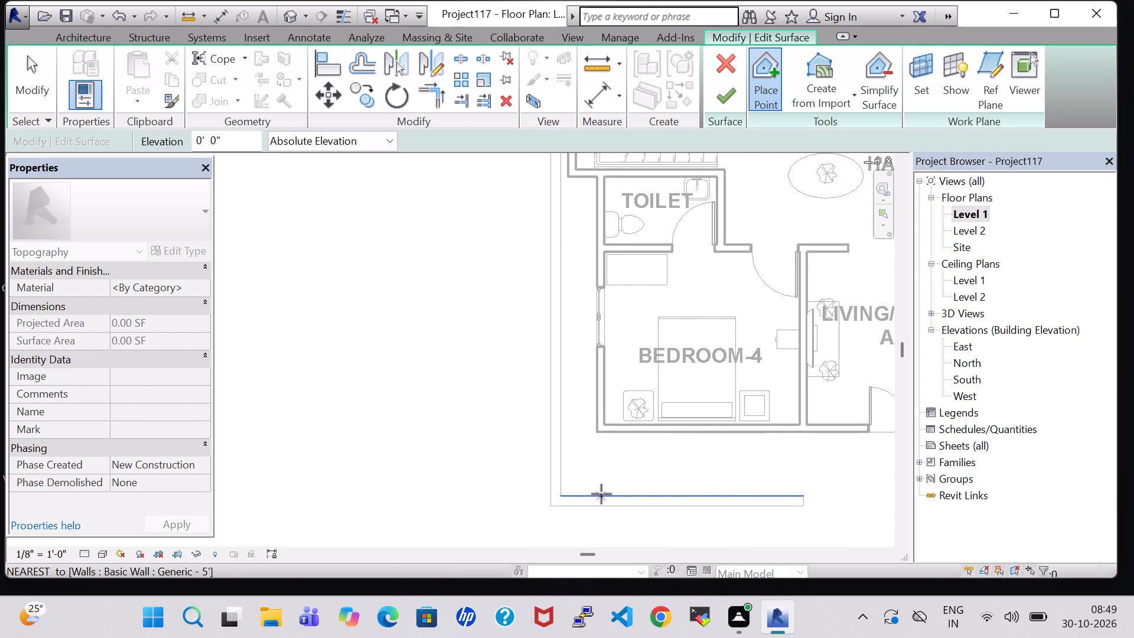
{"action": "left_click", "coordinate": [551, 505]}
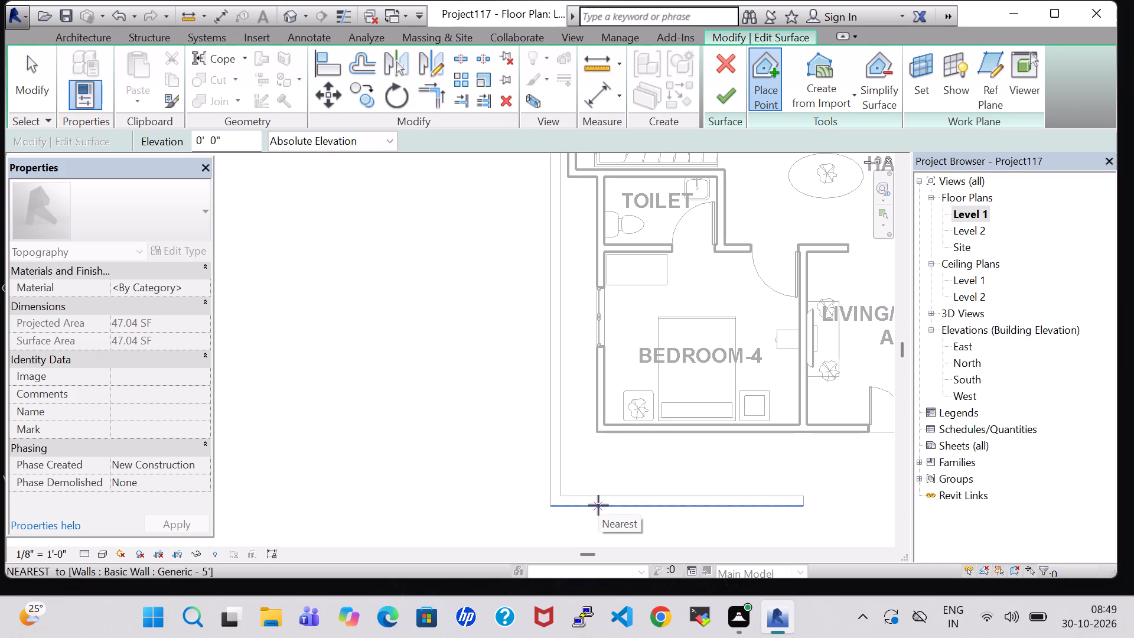
{"action": "left_click", "coordinate": [598, 505]}
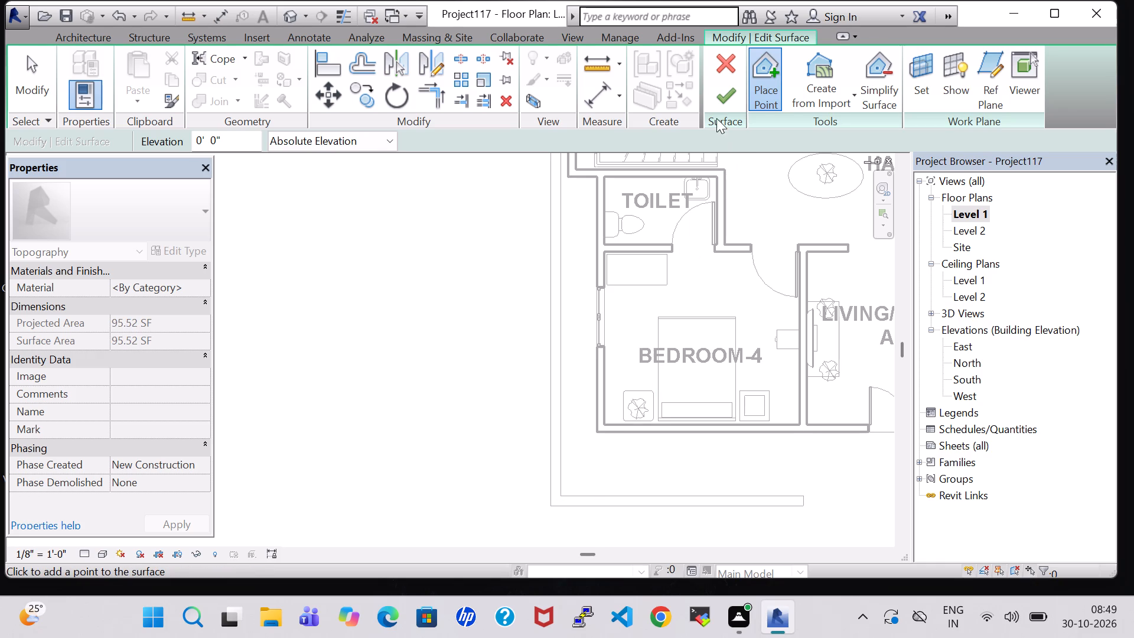
{"action": "left_click", "coordinate": [723, 103]}
Examine the ground strip beside the staircase-side compound wall in the 3D view and the Level 1 plan.
{"action": "left_click", "coordinate": [285, 18]}
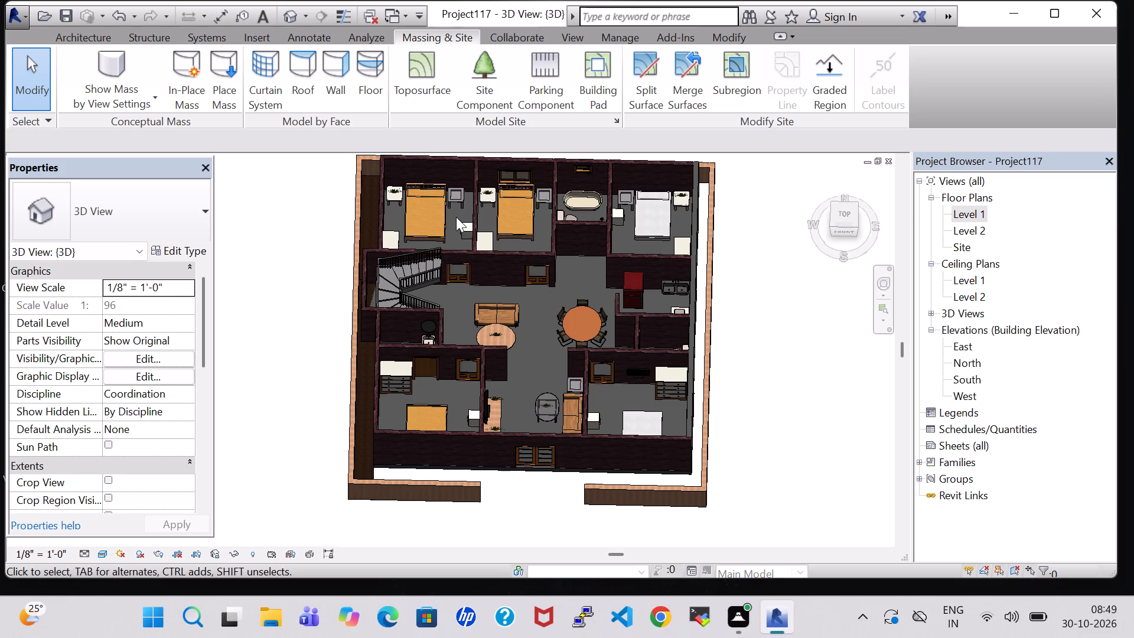
{"action": "middle_click_drag", "start_coordinate": [456, 217], "coordinate": [448, 327], "text": "shift"}
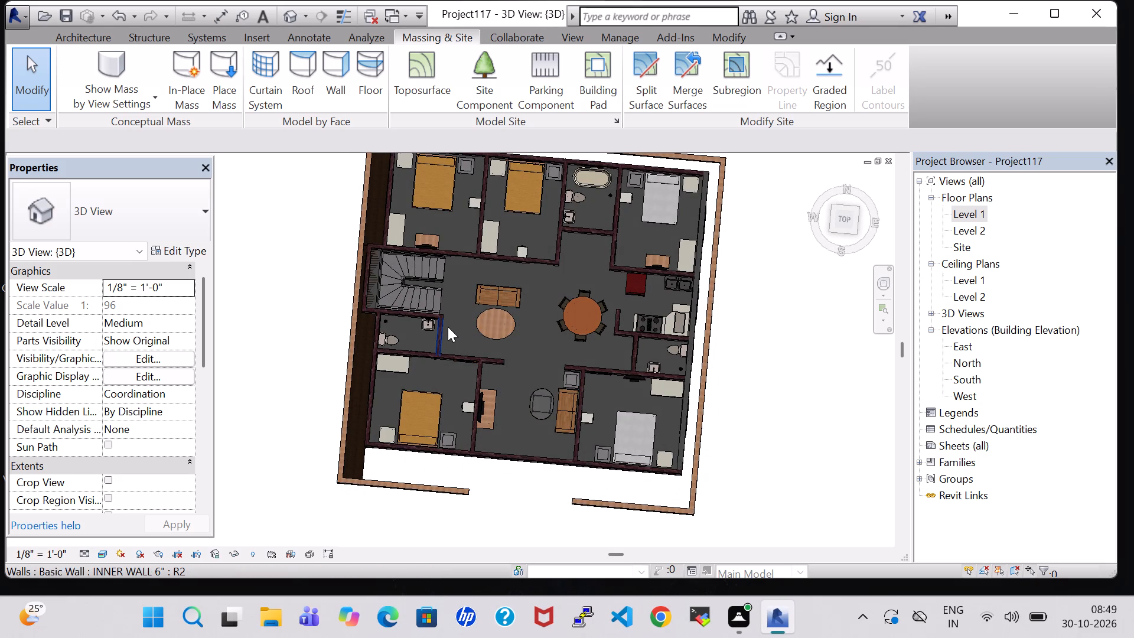
{"action": "scroll", "coordinate": [399, 314], "scroll_direction": "up", "scroll_amount": 4}
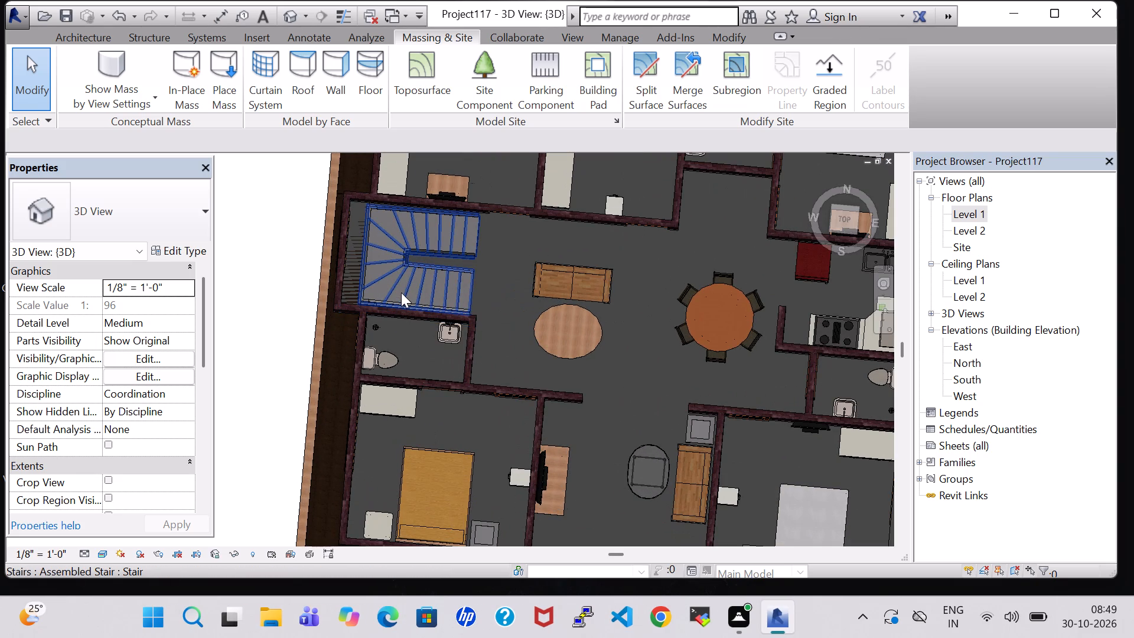
{"action": "double_click", "coordinate": [977, 222]}
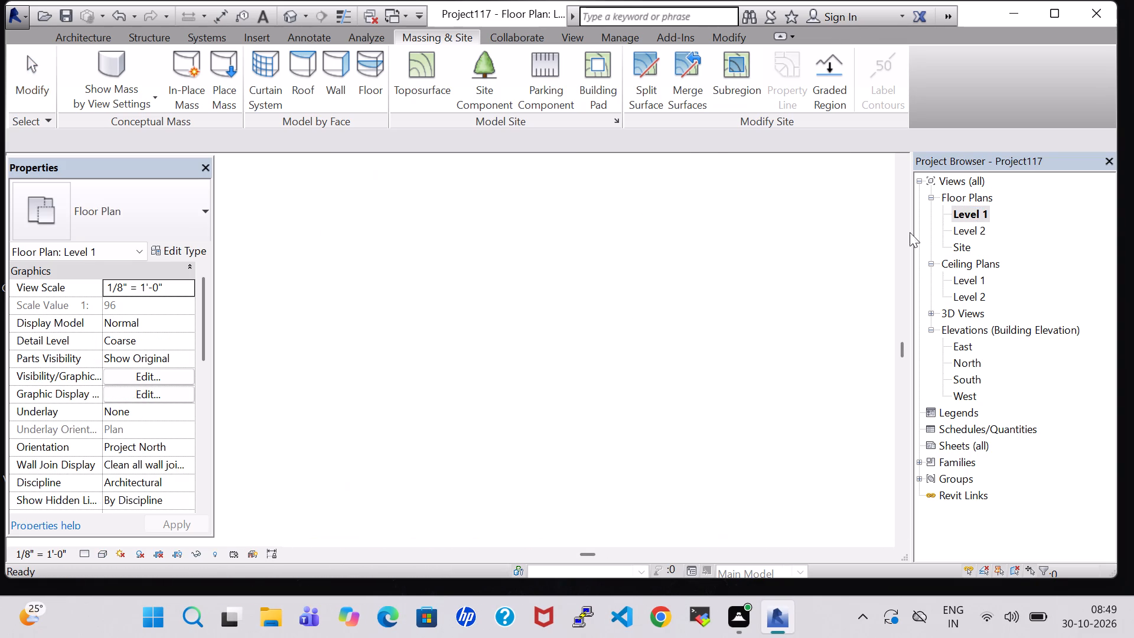
{"action": "scroll", "coordinate": [474, 335], "scroll_direction": "down", "scroll_amount": 1}
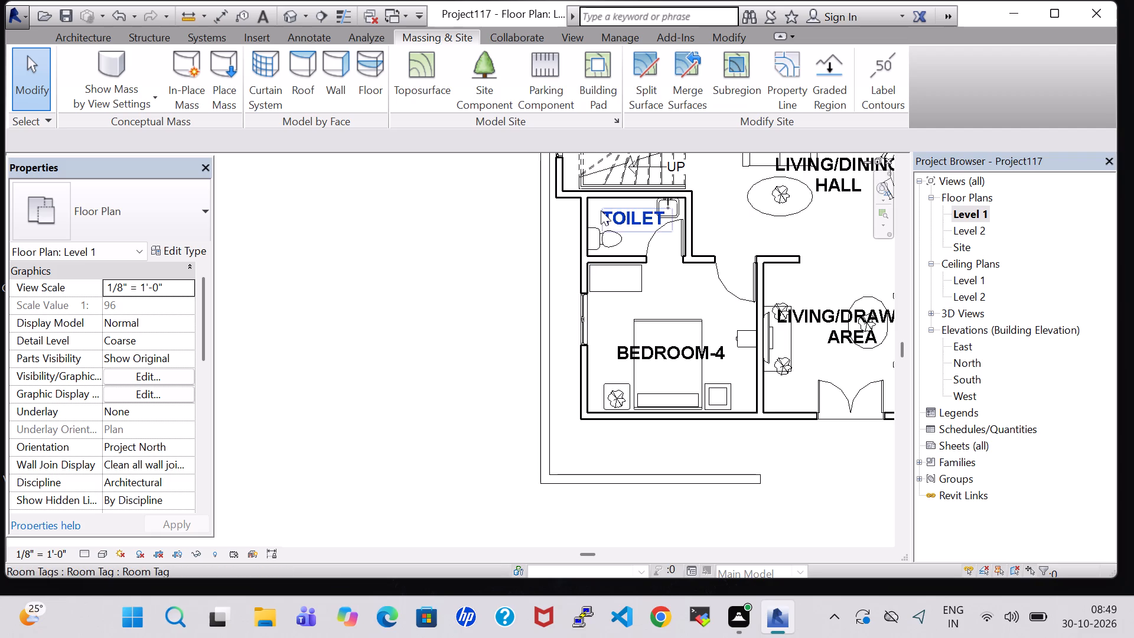
{"action": "middle_click_drag", "start_coordinate": [601, 213], "coordinate": [610, 381]}
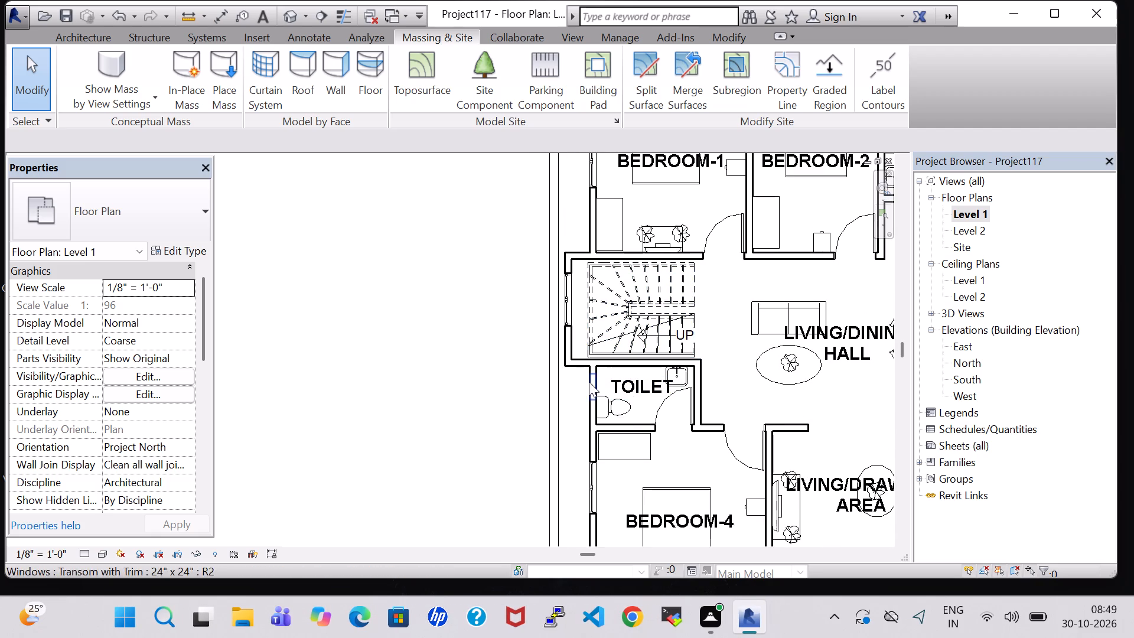
{"action": "left_click", "coordinate": [284, 14]}
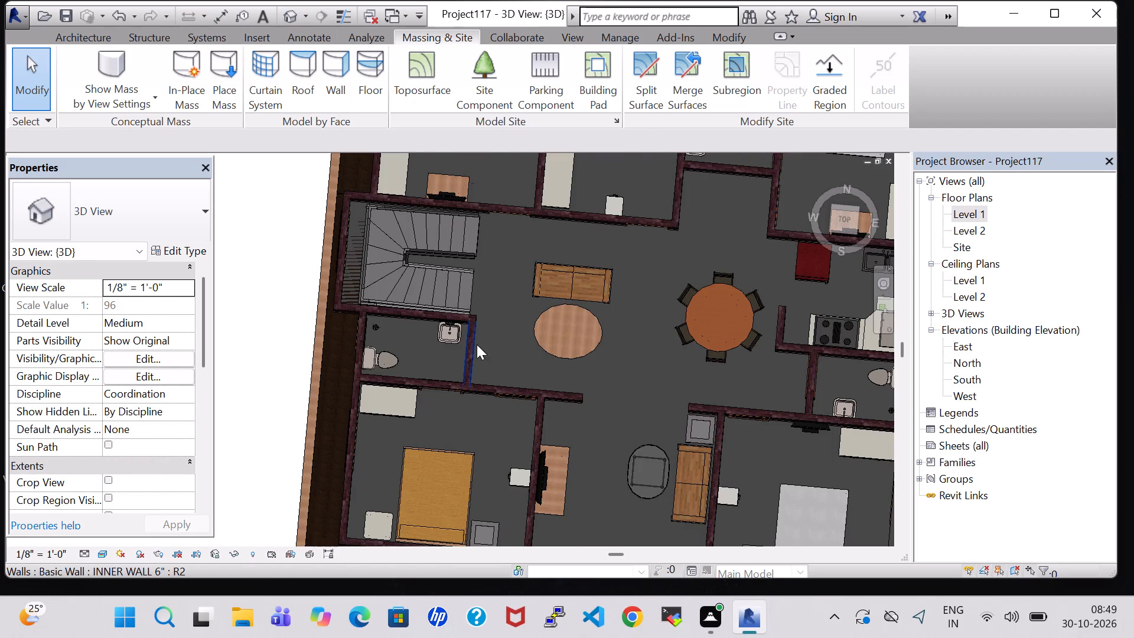
{"action": "scroll", "coordinate": [477, 350], "scroll_direction": "down", "scroll_amount": 1}
{"action": "middle_click_drag", "start_coordinate": [394, 237], "coordinate": [462, 405]}
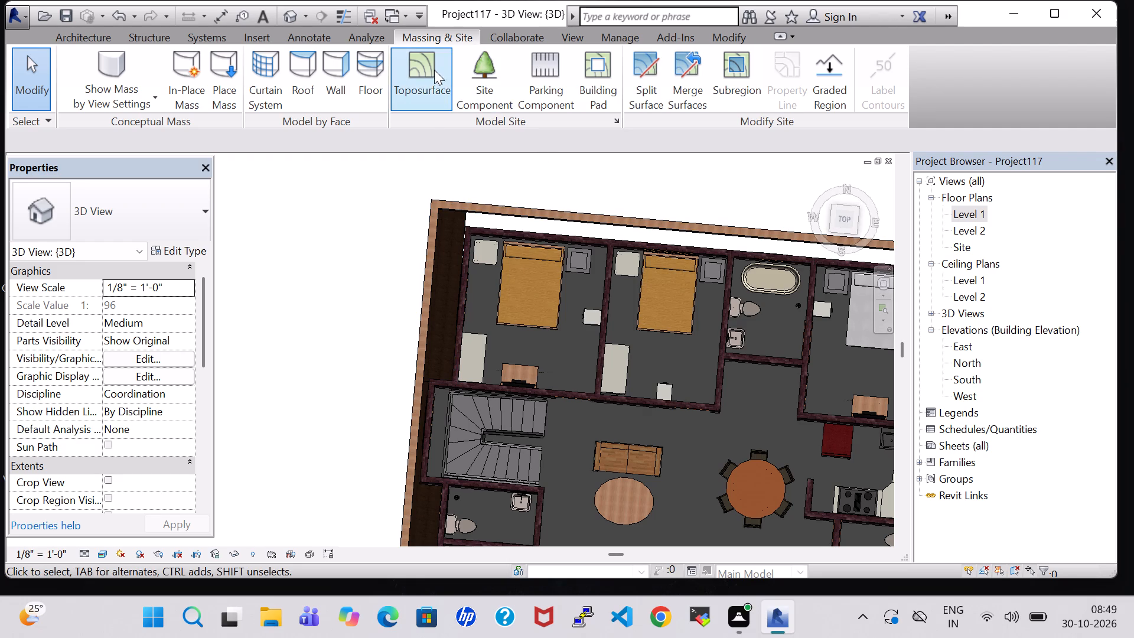
On Level 1, create a five-point toposurface at elevation 0' 0" between the compound wall and house, running behind Bedroom-1 through Bedroom-3.
{"action": "double_click", "coordinate": [972, 216]}
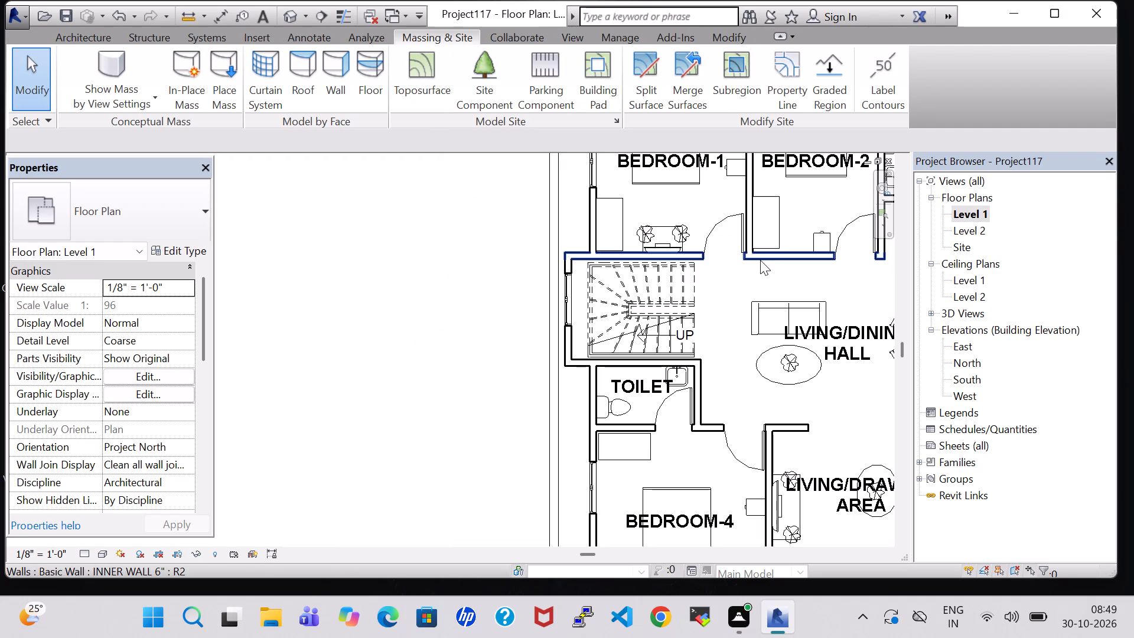
{"action": "left_click", "coordinate": [433, 67]}
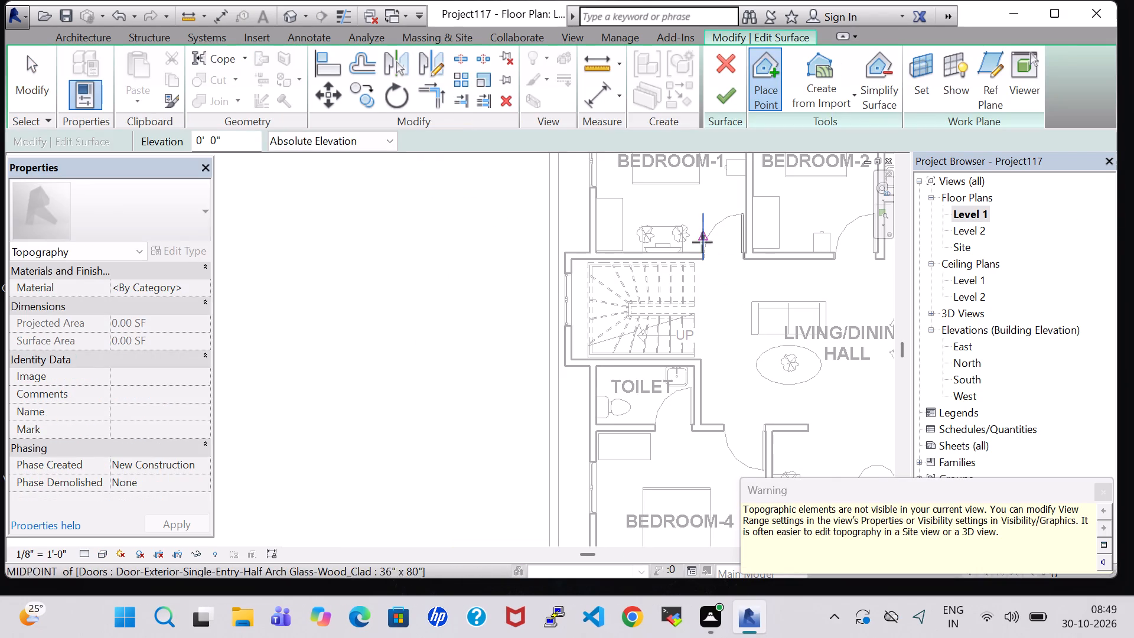
{"action": "middle_click_drag", "start_coordinate": [702, 242], "coordinate": [667, 463]}
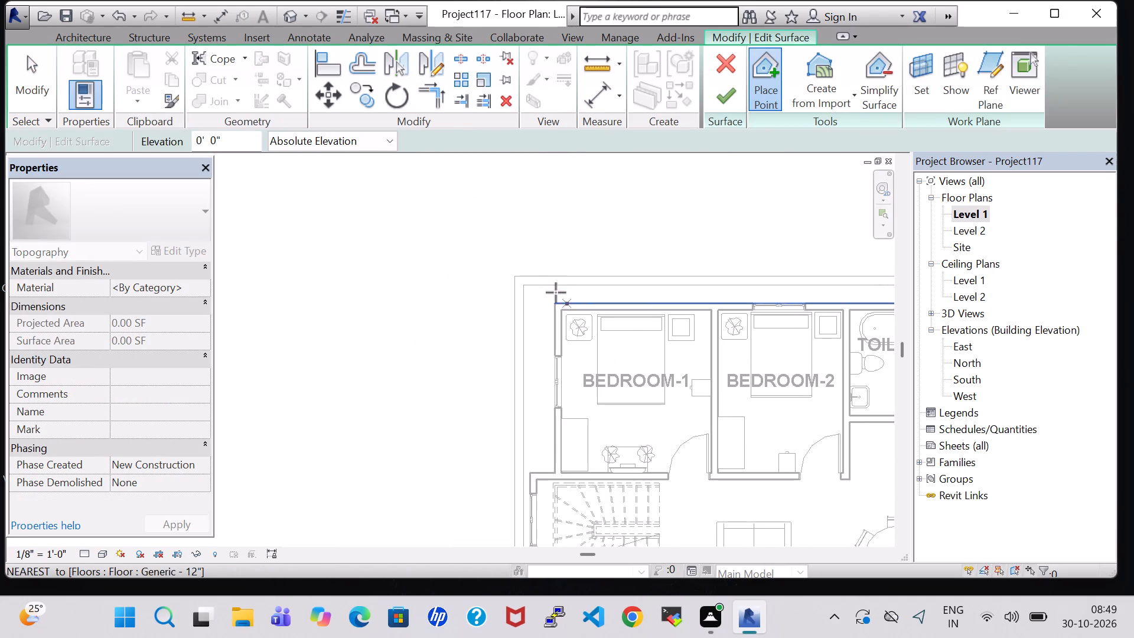
{"action": "scroll", "coordinate": [550, 291], "scroll_direction": "up", "scroll_amount": 7}
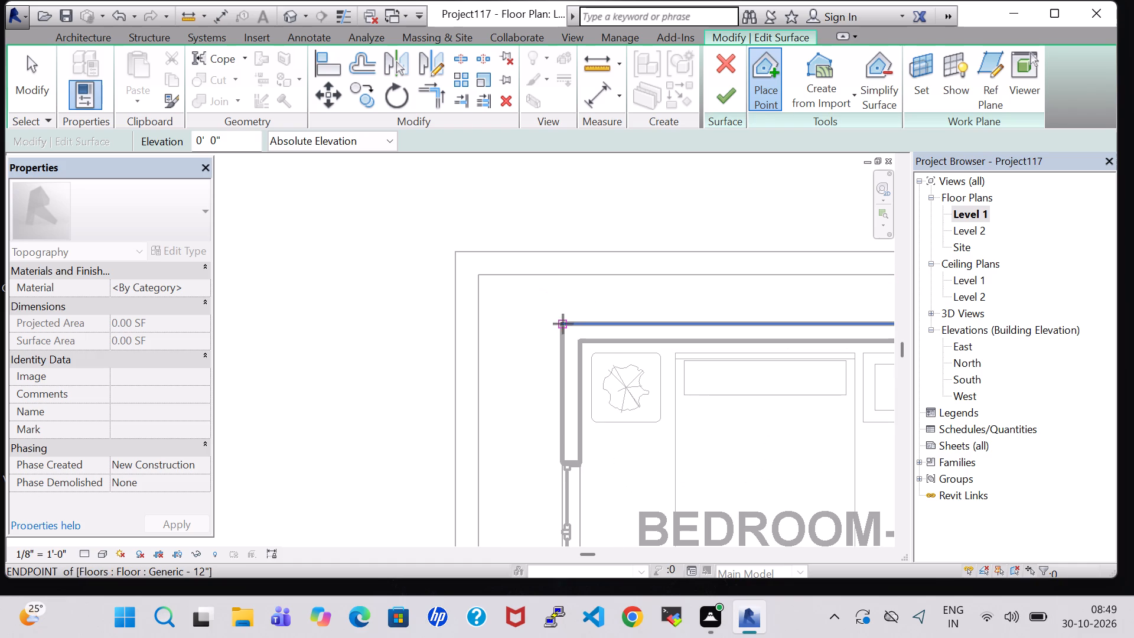
{"action": "left_click", "coordinate": [563, 324]}
{"action": "left_click", "coordinate": [559, 276]}
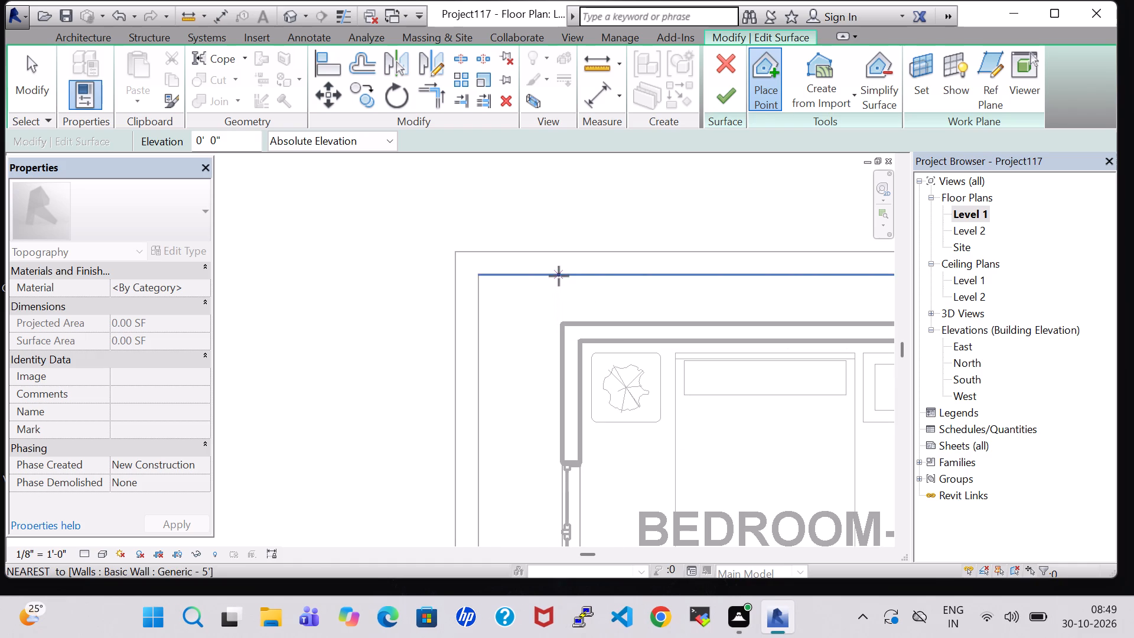
{"action": "middle_click_drag", "start_coordinate": [706, 295], "coordinate": [398, 318]}
{"action": "middle_click_drag", "start_coordinate": [803, 308], "coordinate": [801, 308]}
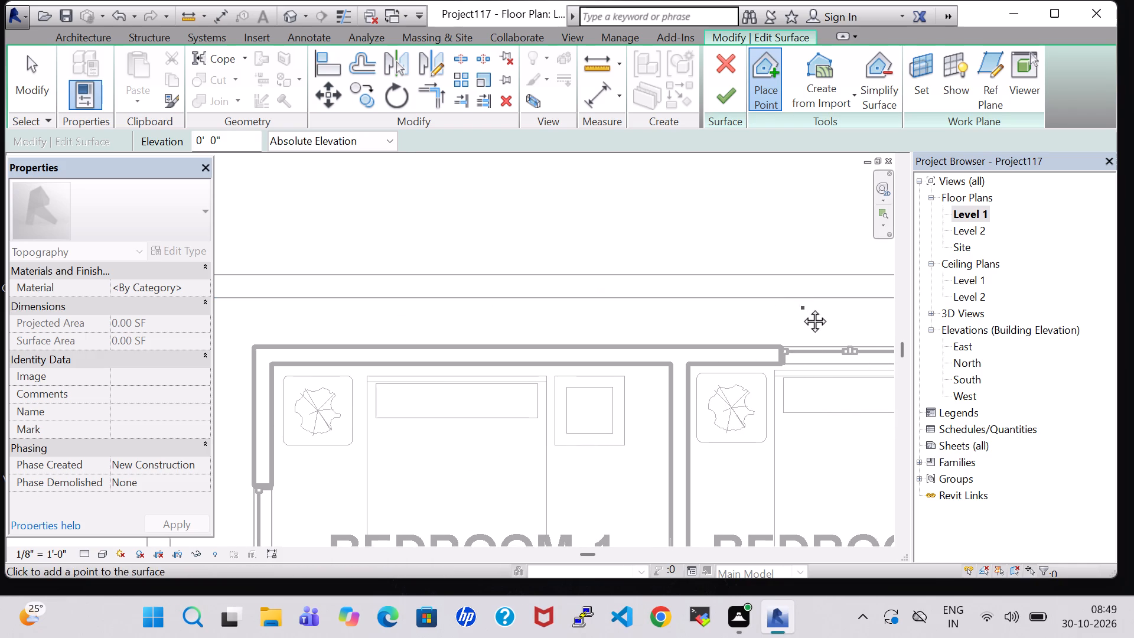
{"action": "middle_click_drag", "start_coordinate": [801, 308], "coordinate": [311, 325]}
{"action": "scroll", "coordinate": [311, 325], "scroll_direction": "up", "scroll_amount": 1}
{"action": "middle_click_drag", "start_coordinate": [709, 323], "coordinate": [168, 336]}
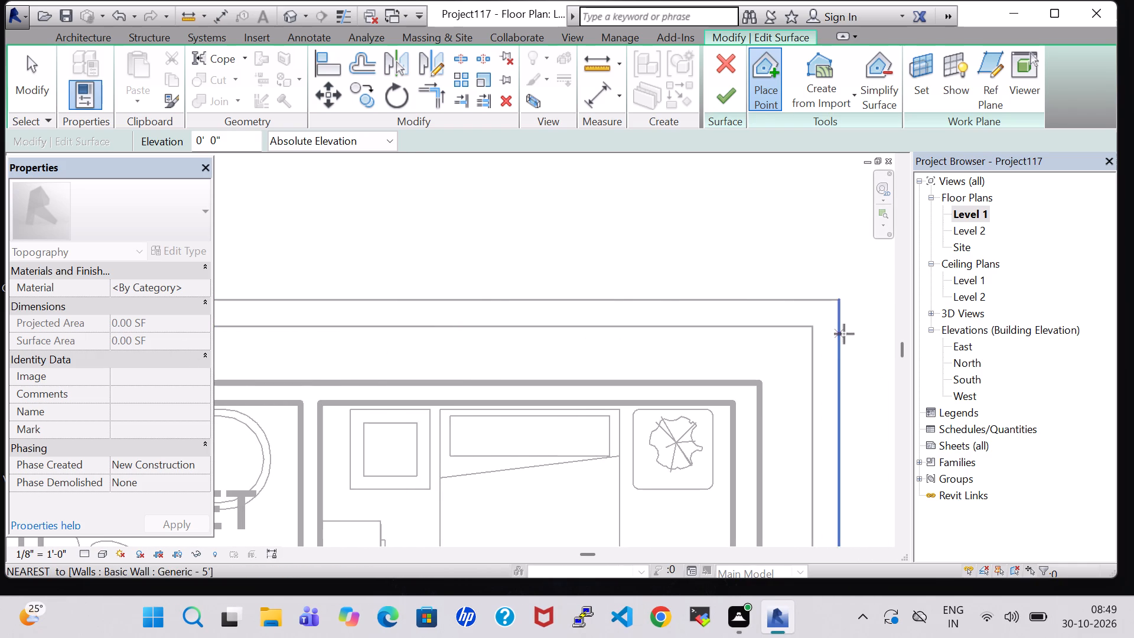
{"action": "left_click", "coordinate": [811, 329]}
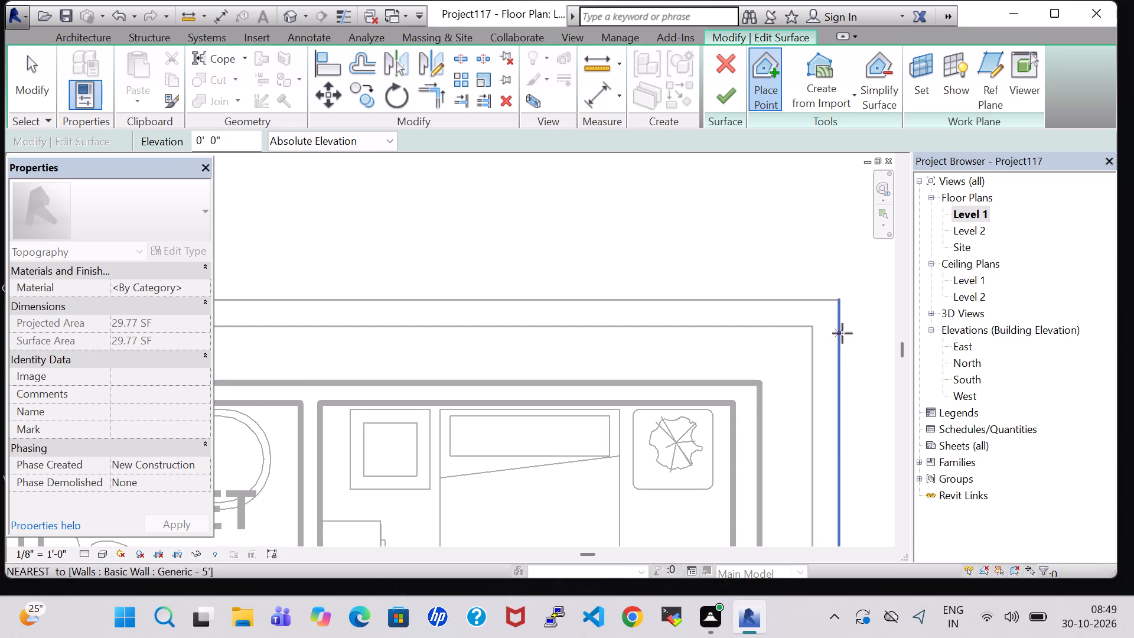
{"action": "left_click", "coordinate": [839, 328]}
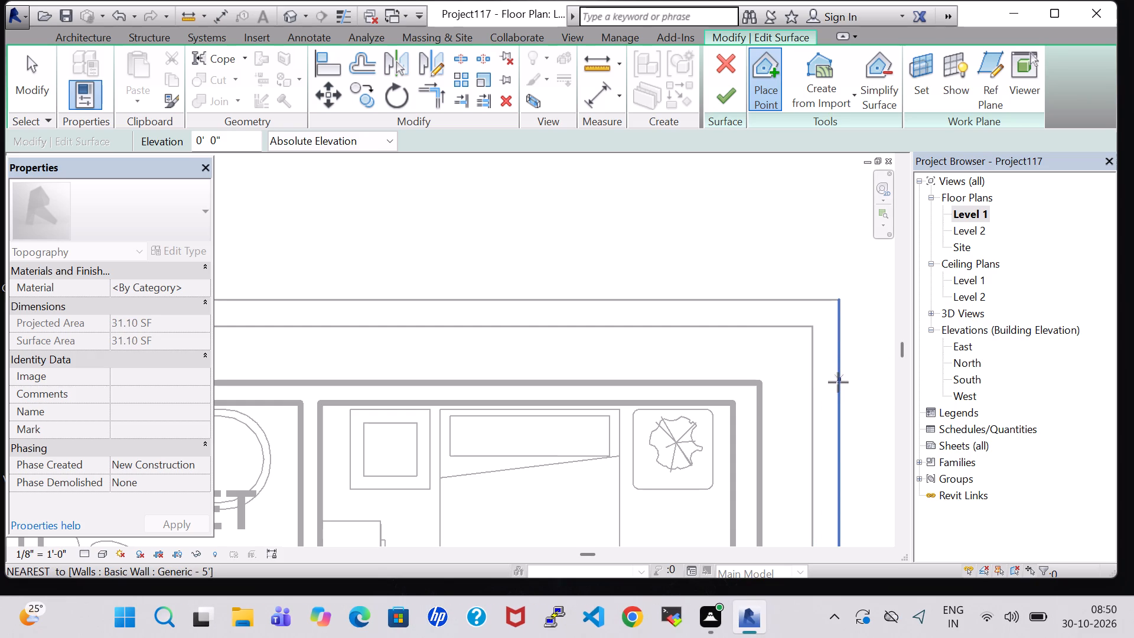
{"action": "left_click", "coordinate": [838, 382]}
{"action": "left_click", "coordinate": [729, 96]}
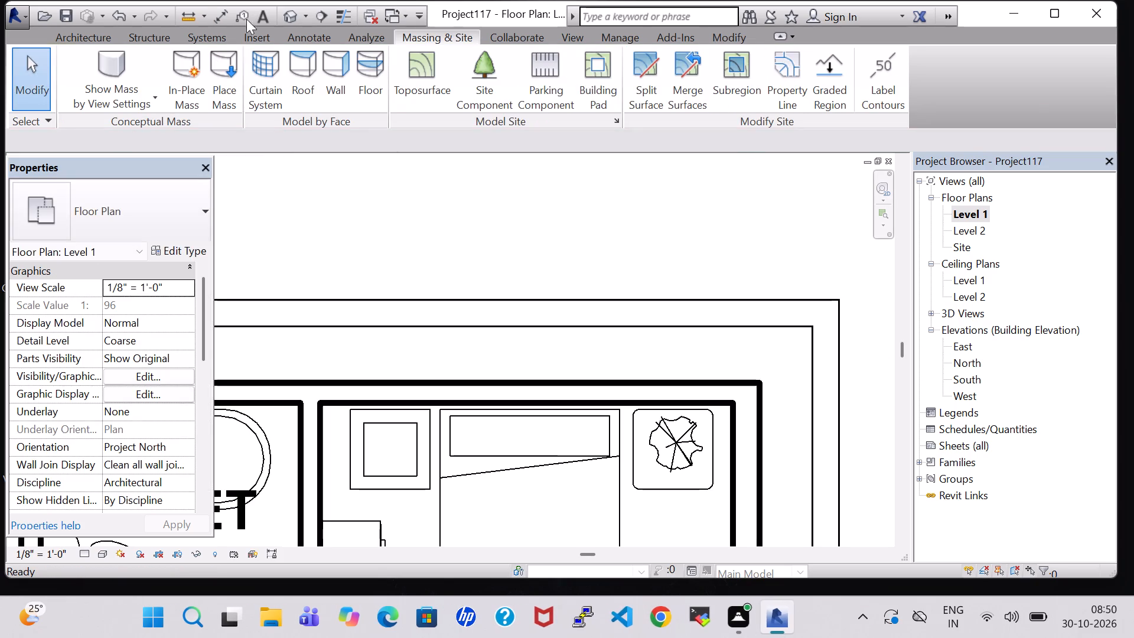
In the 3D view, add a point at elevation 0' 0" at Bedroom-1's outer corner to the side strip's toposurface.
{"action": "left_click", "coordinate": [283, 19]}
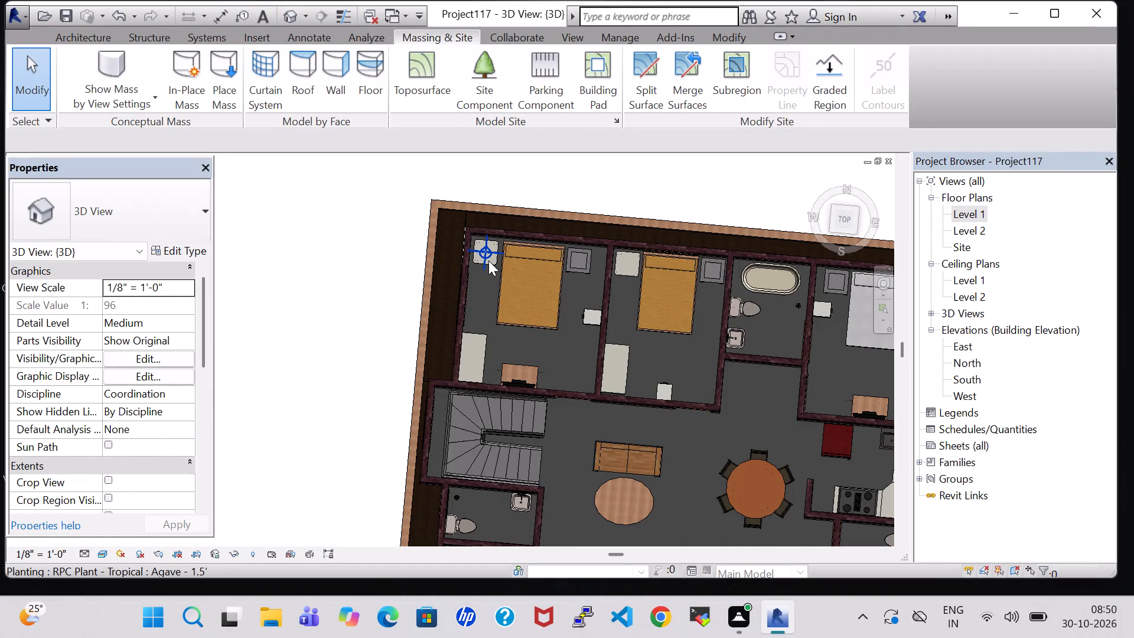
{"action": "scroll", "coordinate": [481, 261], "scroll_direction": "up", "scroll_amount": 6}
{"action": "left_click_drag", "start_coordinate": [428, 242], "coordinate": [423, 299]}
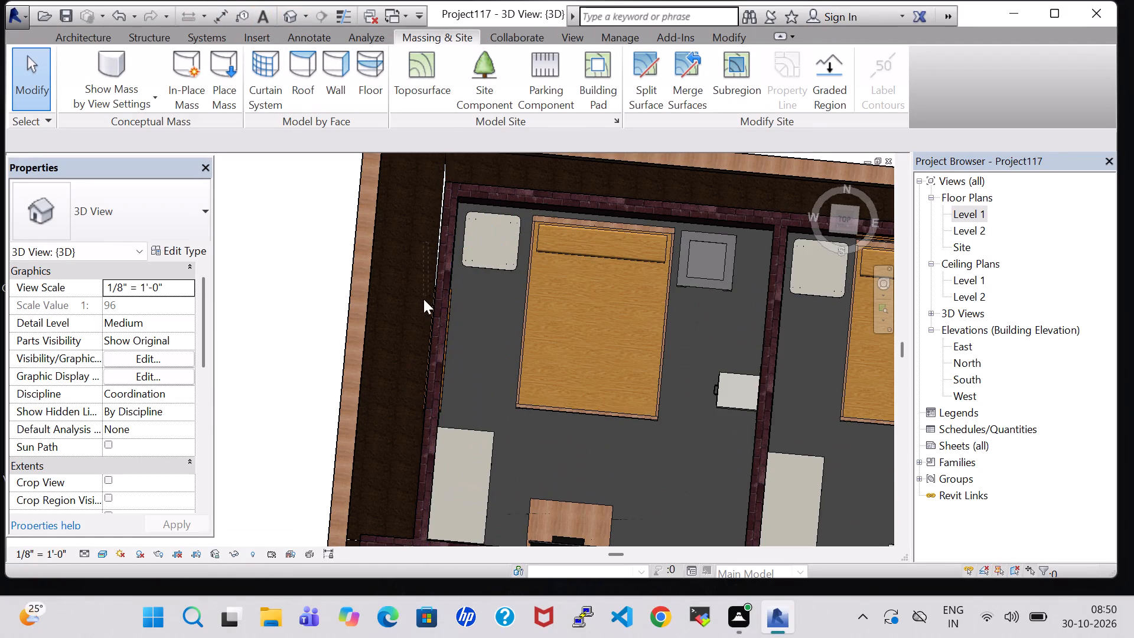
{"action": "left_click_drag", "start_coordinate": [423, 299], "coordinate": [424, 341]}
{"action": "scroll", "coordinate": [424, 341], "scroll_direction": "up", "scroll_amount": 2}
{"action": "middle_click_drag", "start_coordinate": [405, 300], "coordinate": [452, 510]}
{"action": "scroll", "coordinate": [448, 460], "scroll_direction": "up", "scroll_amount": 1}
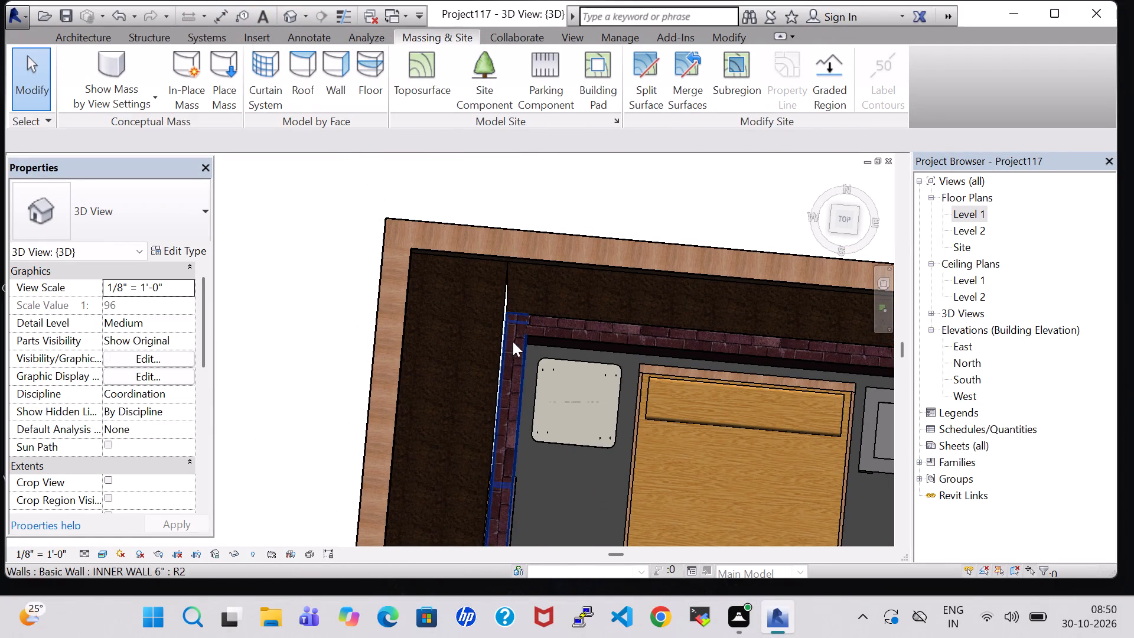
{"action": "left_click", "coordinate": [499, 311]}
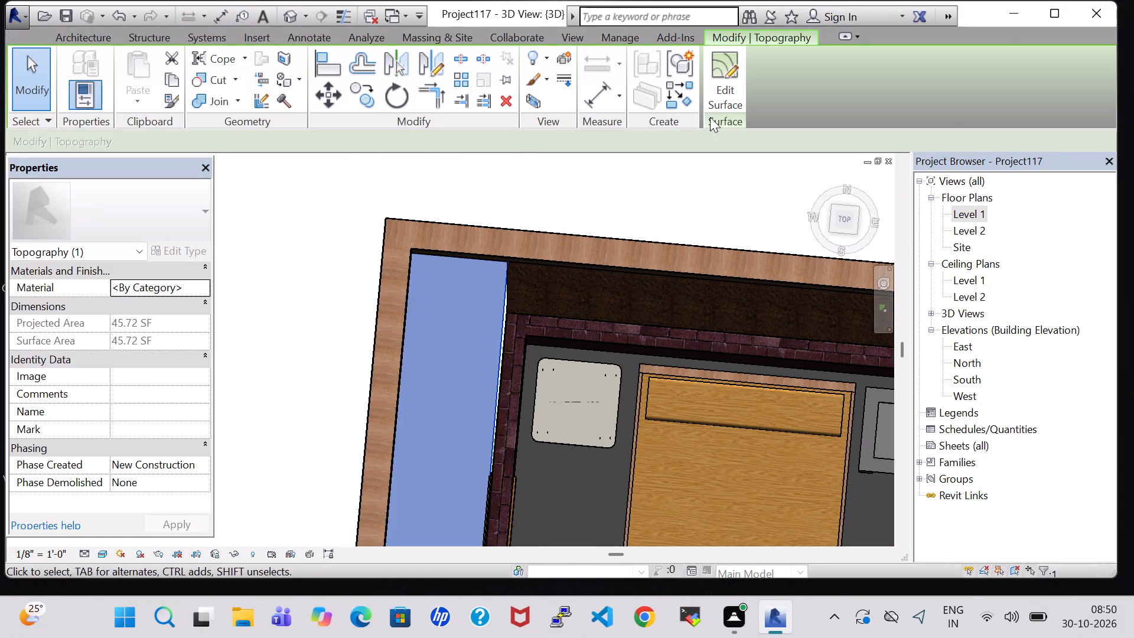
{"action": "left_click", "coordinate": [716, 97]}
{"action": "left_click", "coordinate": [777, 96]}
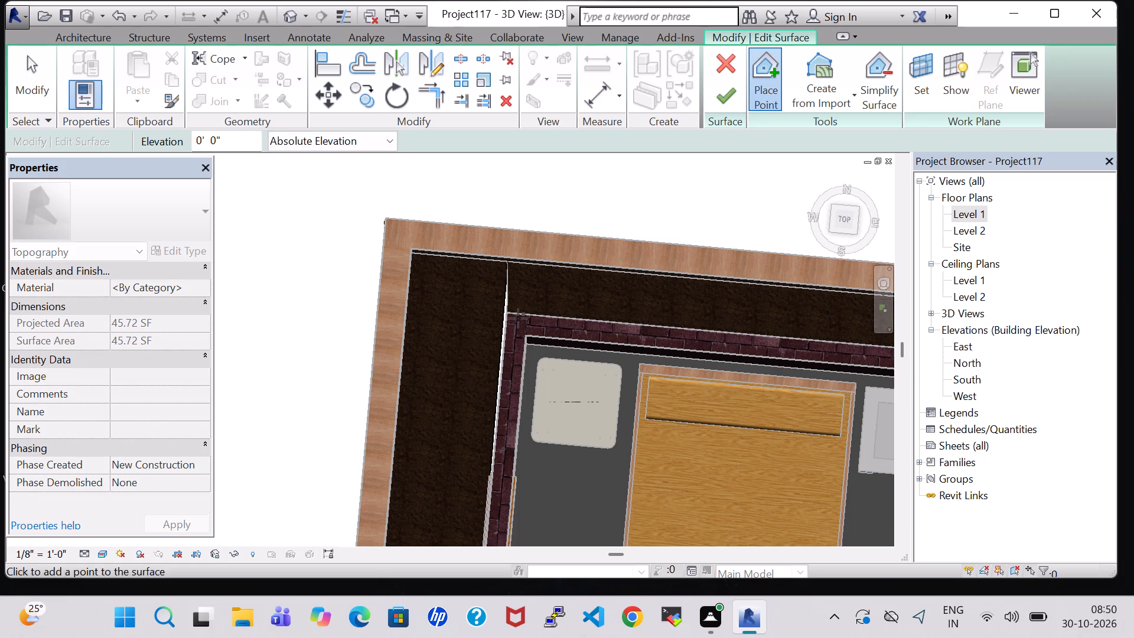
{"action": "left_click", "coordinate": [509, 311]}
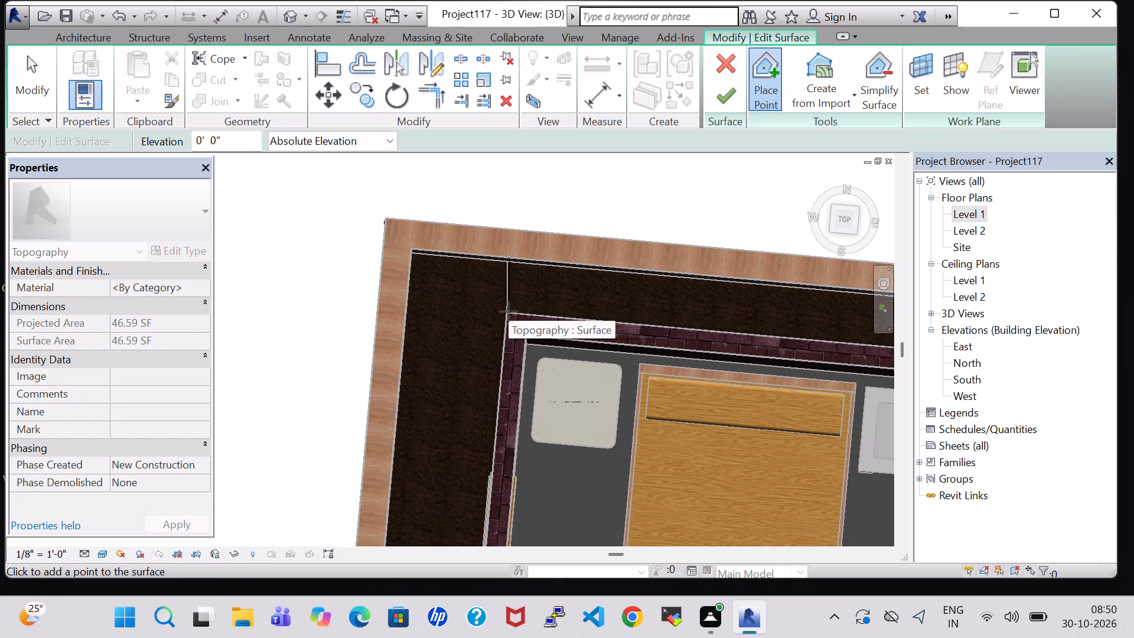
{"action": "left_click", "coordinate": [729, 106]}
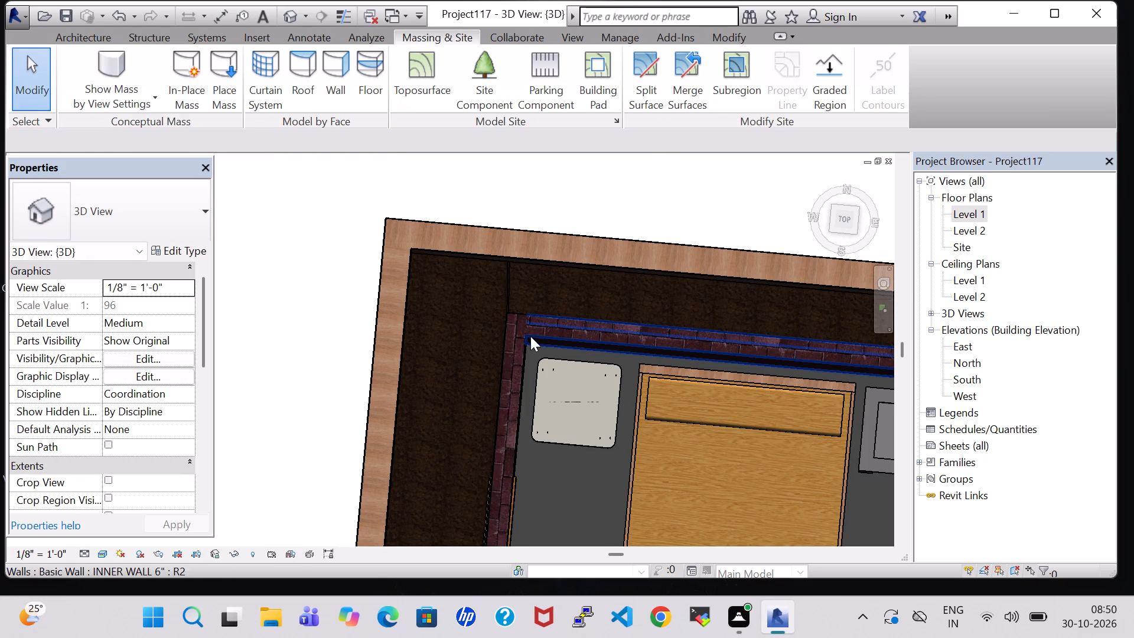
On Level 1, create a four-point toposurface at elevation 0' 0" from Bedroom-3's outer corner past Bedroom-5 to the front compound wall's outer face.
{"action": "middle_click_drag", "start_coordinate": [425, 373], "coordinate": [445, 378], "text": "shift"}
{"action": "middle_click_drag", "start_coordinate": [445, 432], "coordinate": [451, 271]}
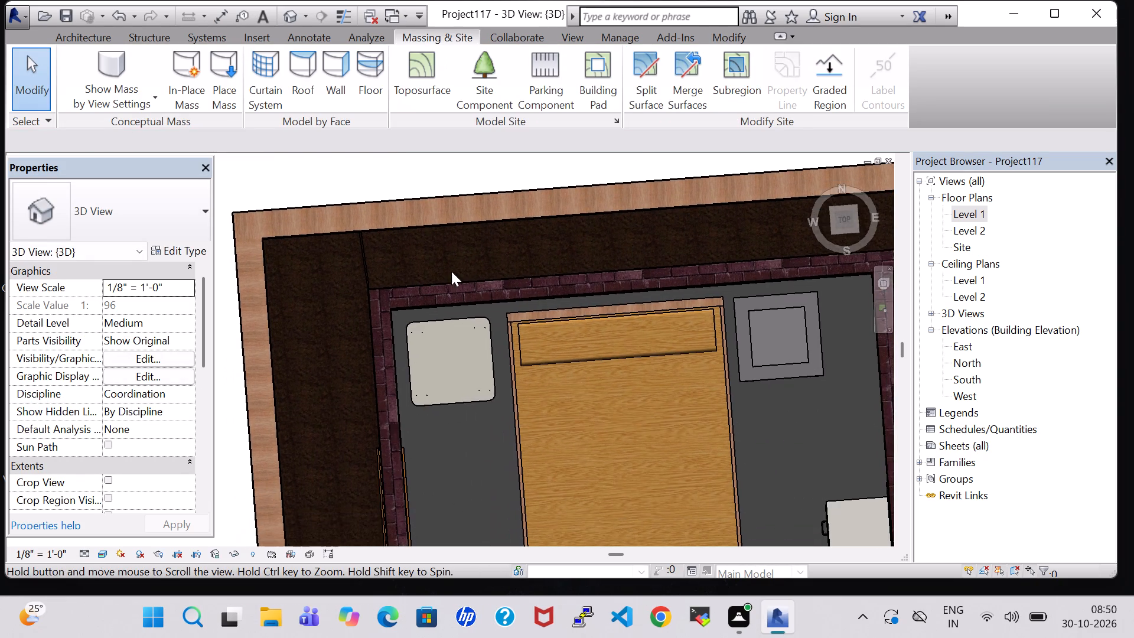
{"action": "scroll", "coordinate": [573, 288], "scroll_direction": "down", "scroll_amount": 2}
{"action": "middle_click_drag", "start_coordinate": [573, 289], "coordinate": [127, 378]}
{"action": "middle_click_drag", "start_coordinate": [436, 403], "coordinate": [204, 411]}
{"action": "middle_click_drag", "start_coordinate": [774, 347], "coordinate": [339, 349]}
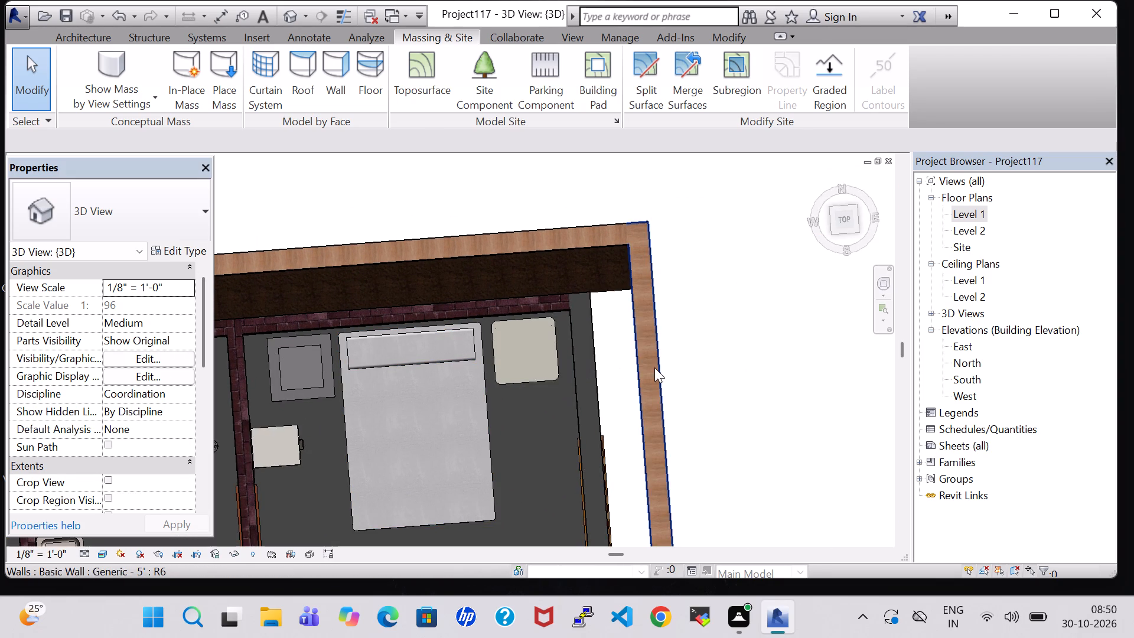
{"action": "middle_click_drag", "start_coordinate": [610, 399], "coordinate": [589, 313]}
{"action": "left_click", "coordinate": [951, 222]}
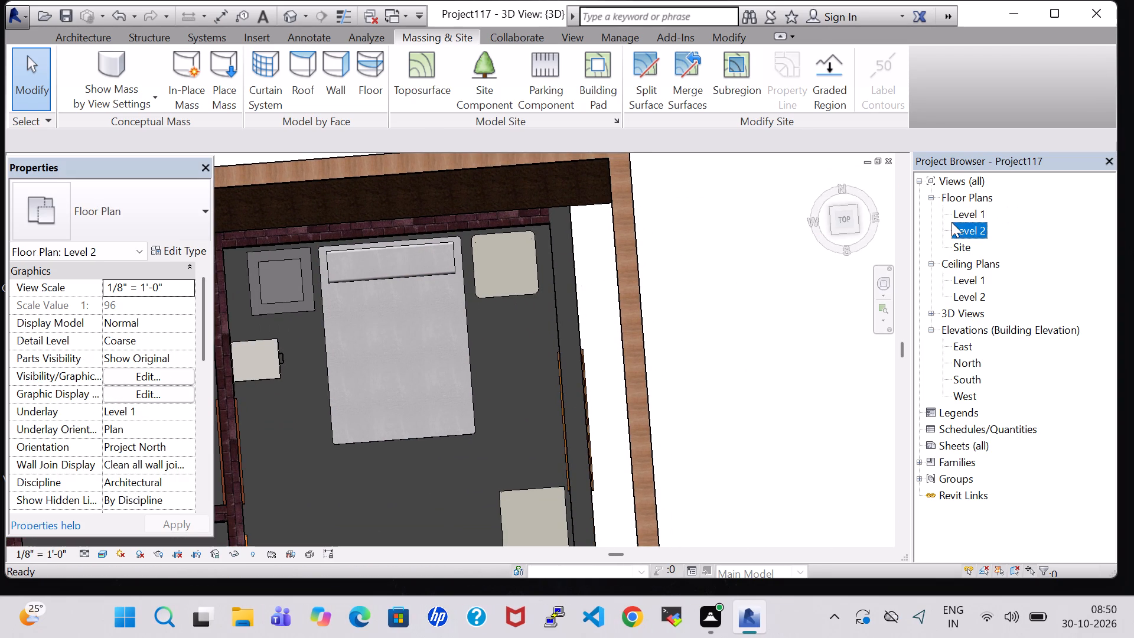
{"action": "double_click", "coordinate": [972, 214]}
{"action": "scroll", "coordinate": [673, 401], "scroll_direction": "down", "scroll_amount": 2}
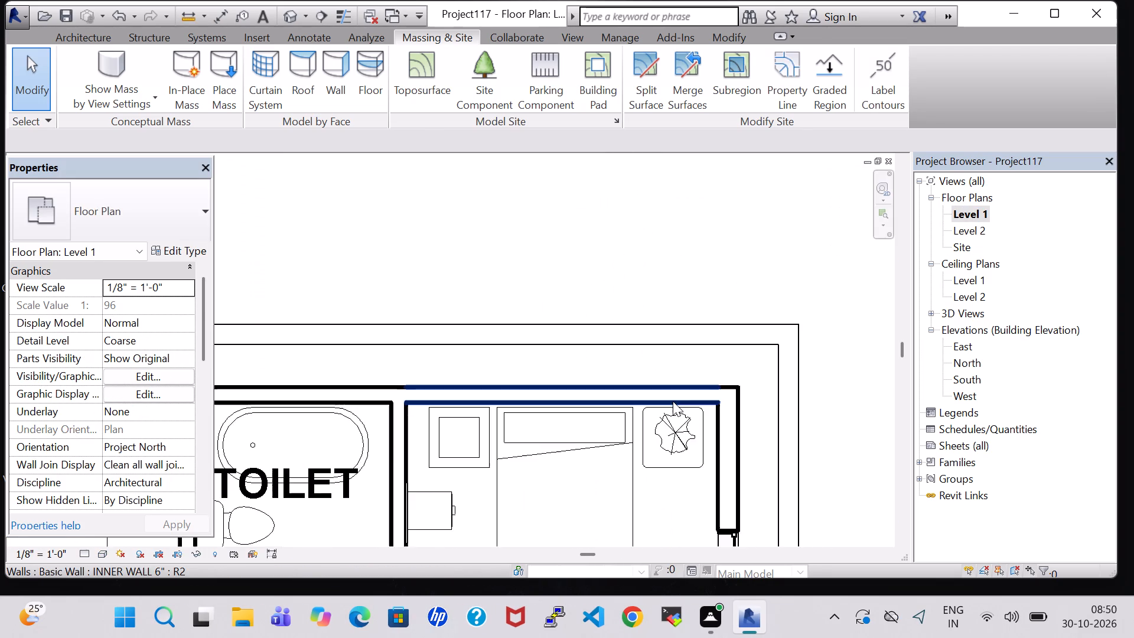
{"action": "scroll", "coordinate": [673, 401], "scroll_direction": "down", "scroll_amount": 3}
{"action": "middle_click_drag", "start_coordinate": [670, 406], "coordinate": [458, 233]}
{"action": "left_click", "coordinate": [423, 79]}
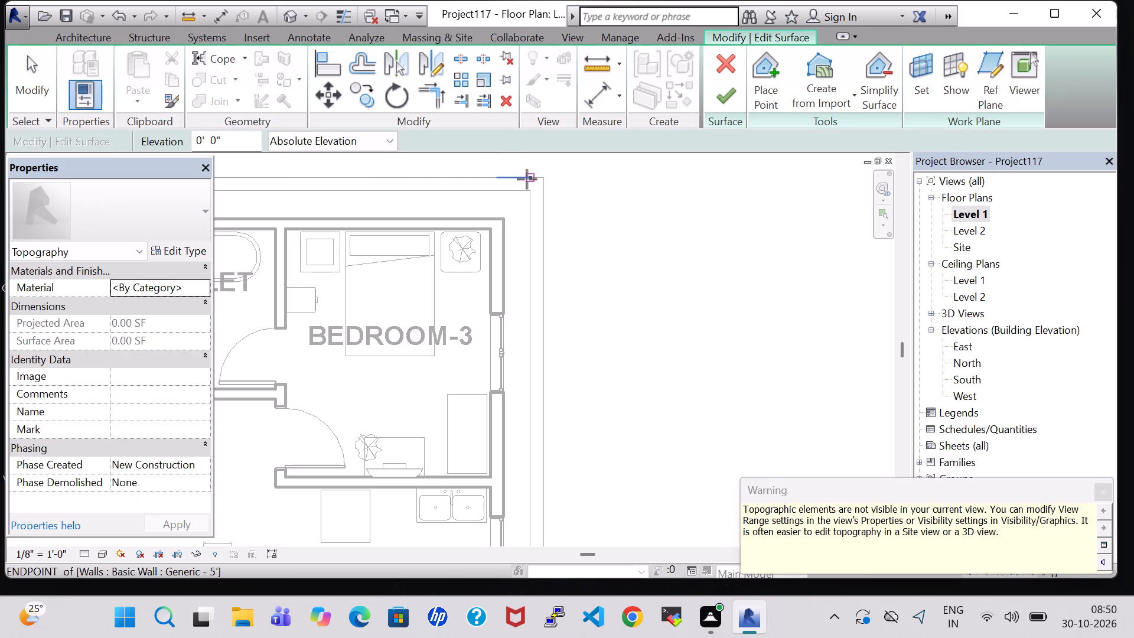
{"action": "left_click", "coordinate": [504, 224]}
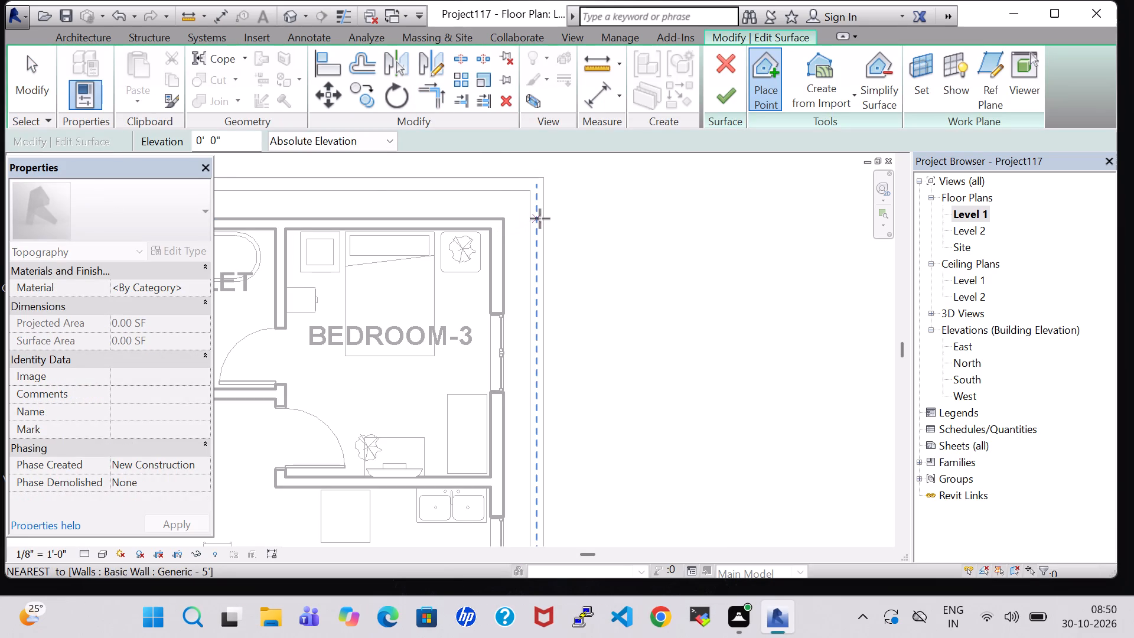
{"action": "left_click", "coordinate": [543, 220]}
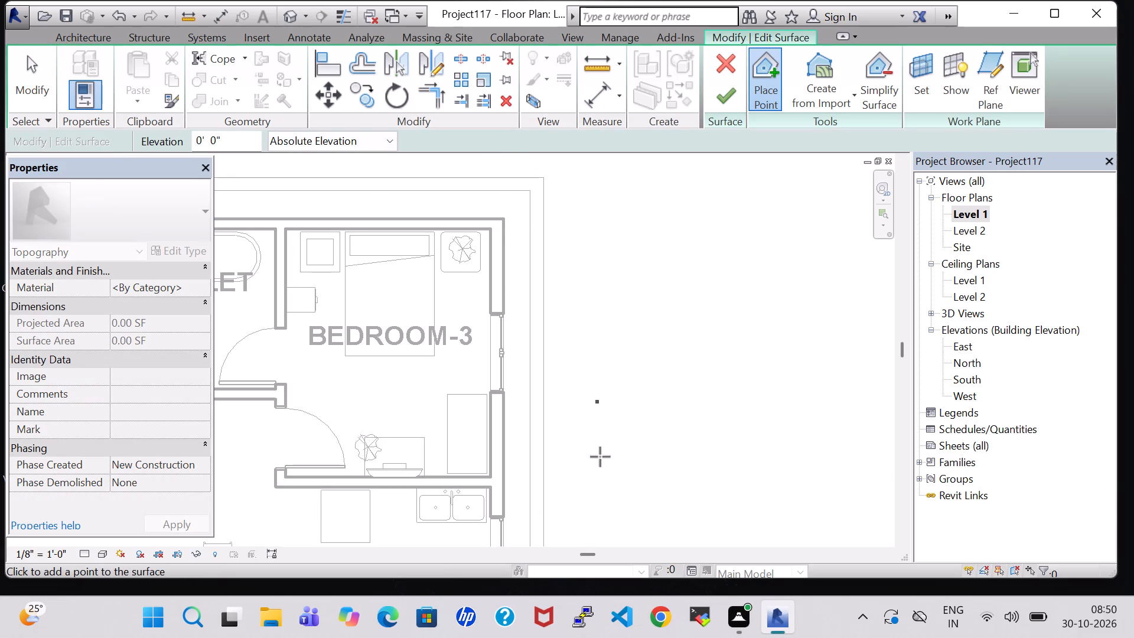
{"action": "middle_click_drag", "start_coordinate": [589, 506], "coordinate": [621, 261]}
{"action": "middle_click_drag", "start_coordinate": [624, 440], "coordinate": [636, 196]}
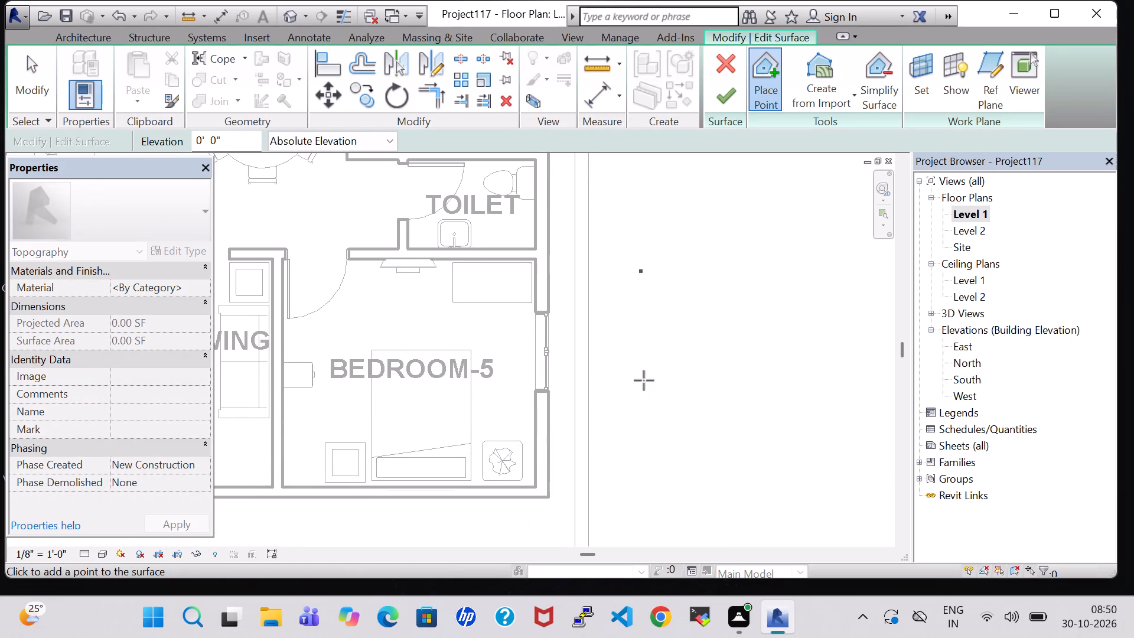
{"action": "middle_click_drag", "start_coordinate": [627, 438], "coordinate": [623, 242]}
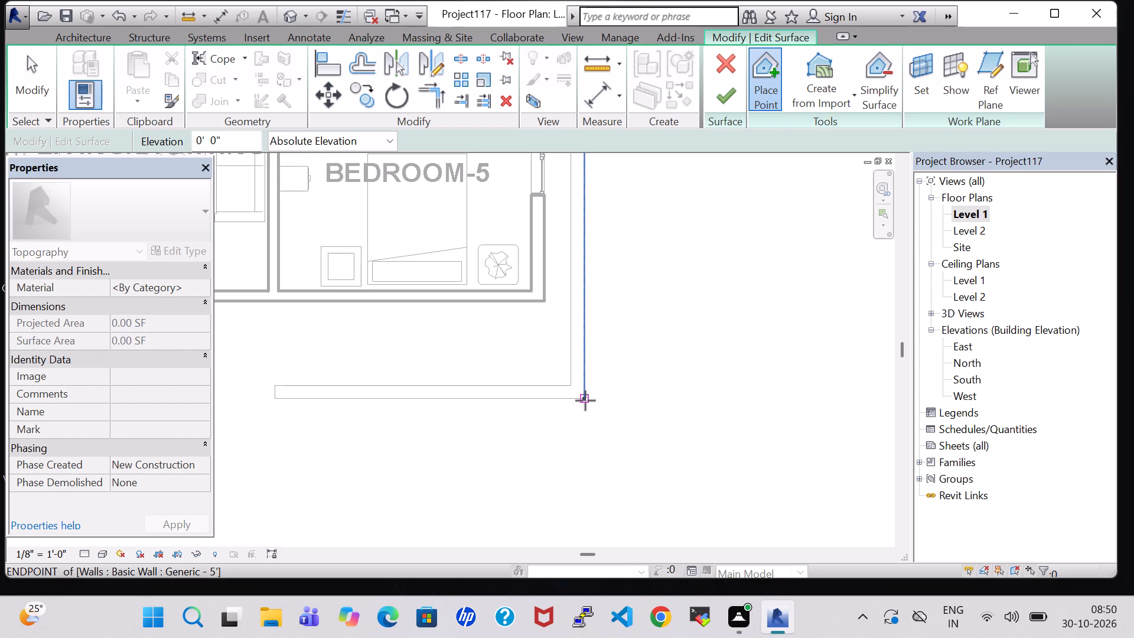
{"action": "left_click", "coordinate": [585, 401]}
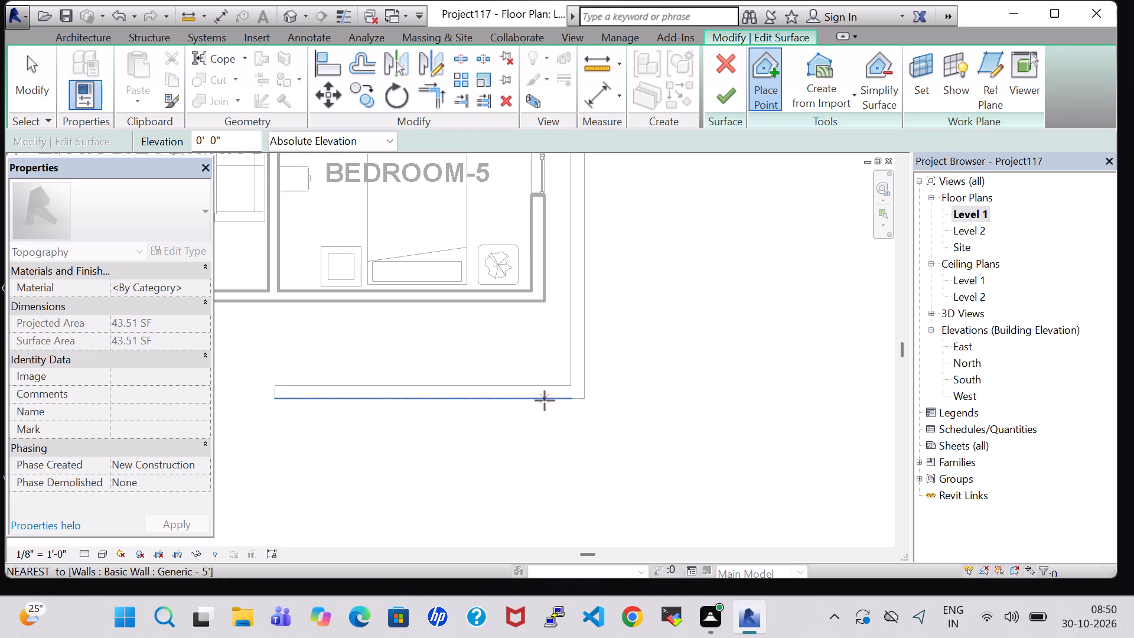
{"action": "left_click", "coordinate": [545, 401]}
{"action": "left_click", "coordinate": [735, 100]}
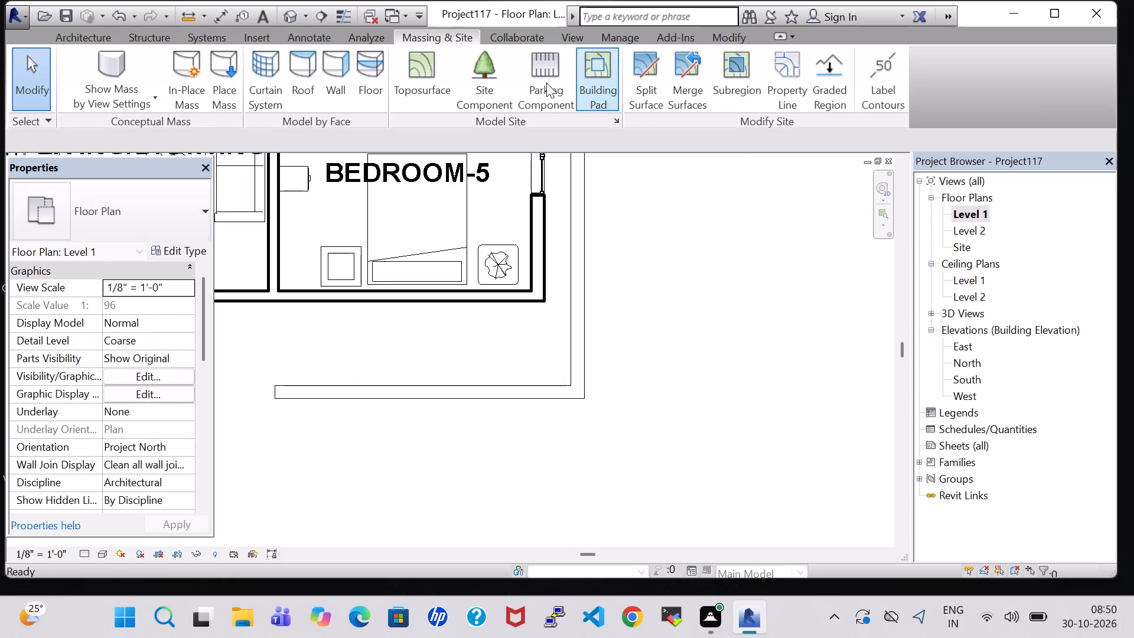
Save the project and open the 3D view.
{"action": "left_click", "coordinate": [299, 13]}
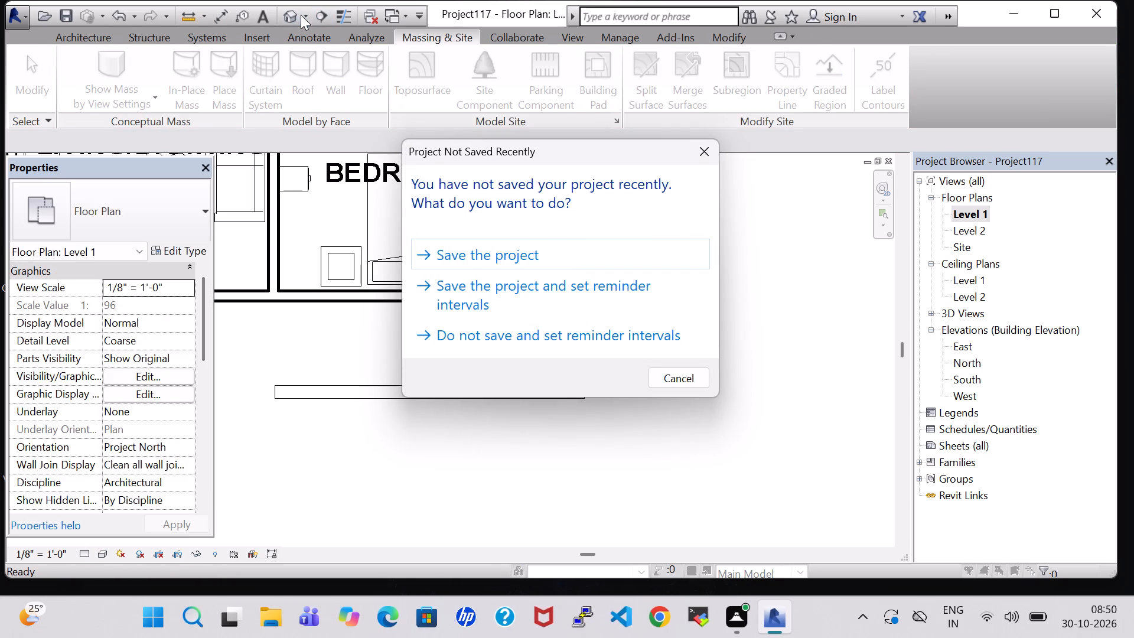
{"action": "left_click", "coordinate": [499, 250]}
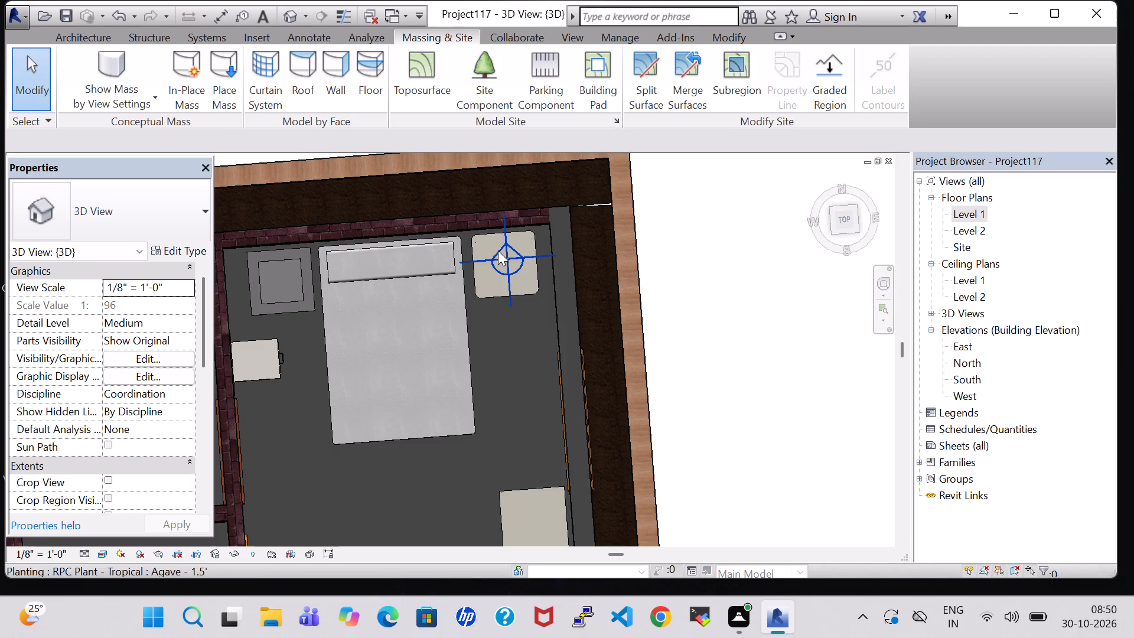
Add a point at elevation 0' 0" at the compound wall's inner face to the Bedroom-3/Bedroom-5 side strip's toposurface, closing the corner gap.
{"action": "scroll", "coordinate": [500, 263], "scroll_direction": "down", "scroll_amount": 3}
{"action": "scroll", "coordinate": [601, 282], "scroll_direction": "up", "scroll_amount": 5}
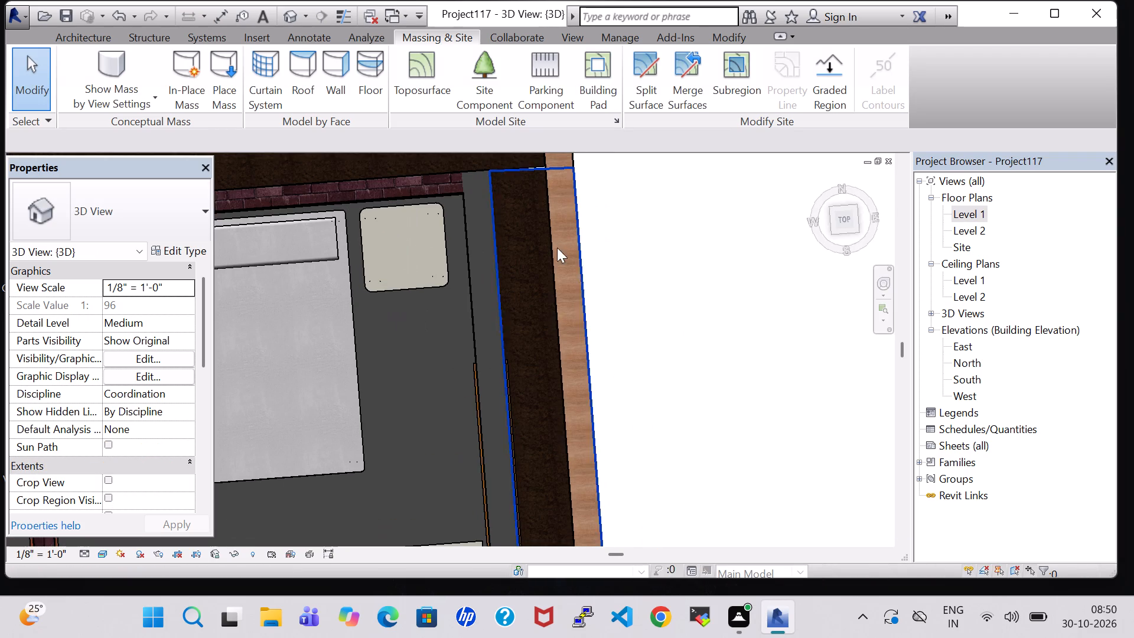
{"action": "left_click", "coordinate": [519, 171]}
{"action": "left_click", "coordinate": [724, 86]}
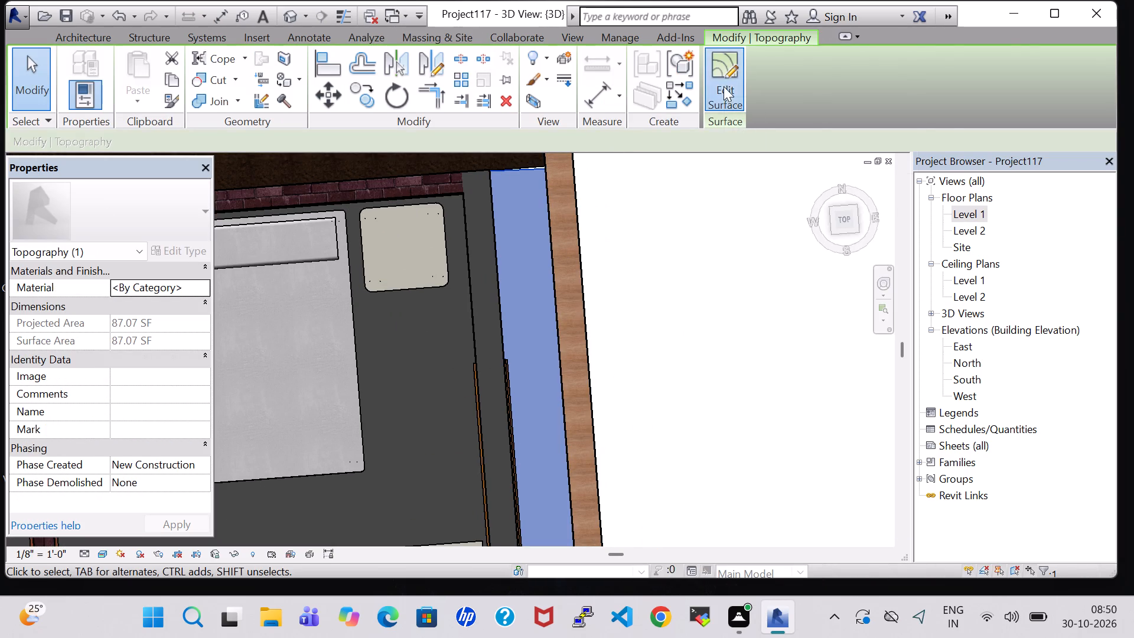
{"action": "middle_click_drag", "start_coordinate": [503, 286], "coordinate": [507, 246]}
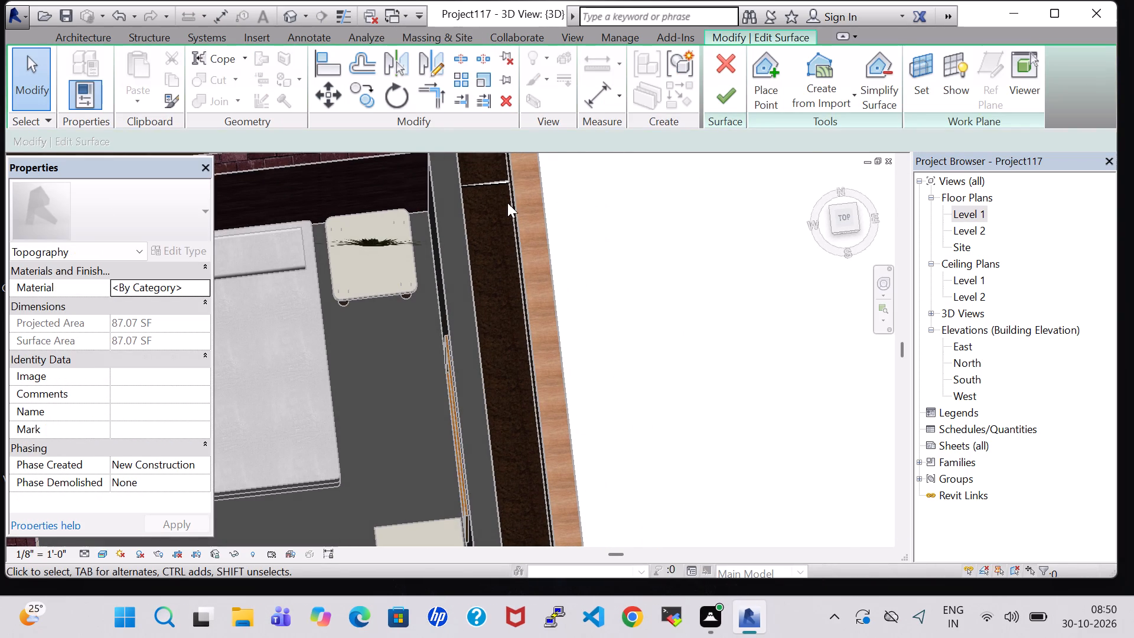
{"action": "left_click", "coordinate": [775, 89]}
{"action": "scroll", "coordinate": [455, 209], "scroll_direction": "up", "scroll_amount": 3}
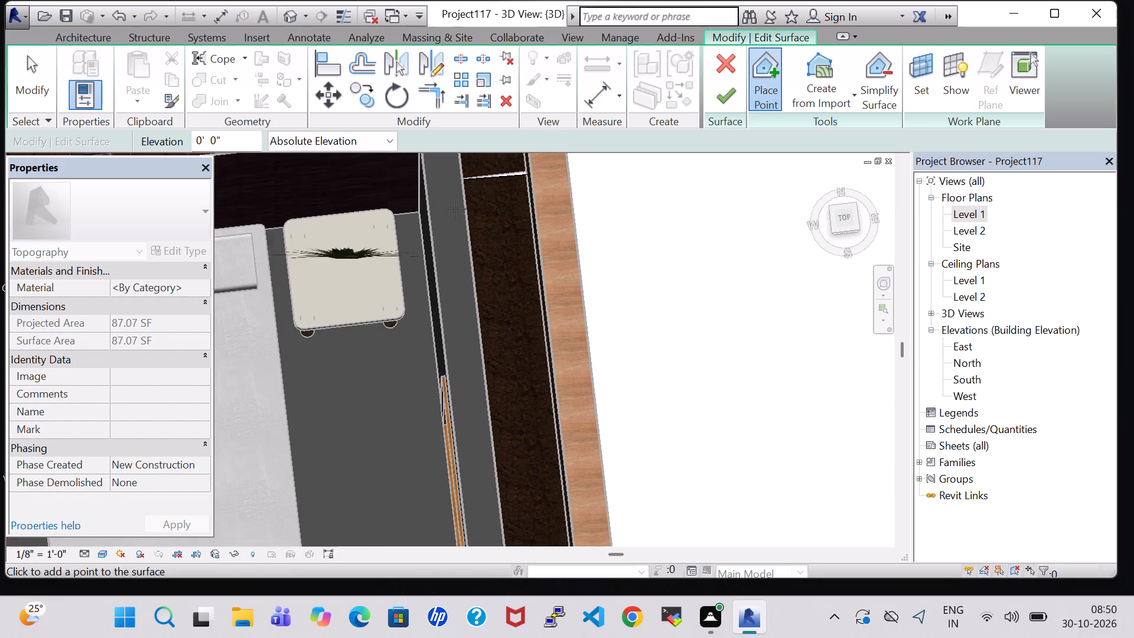
{"action": "scroll", "coordinate": [455, 209], "scroll_direction": "up", "scroll_amount": 2}
{"action": "middle_click_drag", "start_coordinate": [525, 210], "coordinate": [525, 320]}
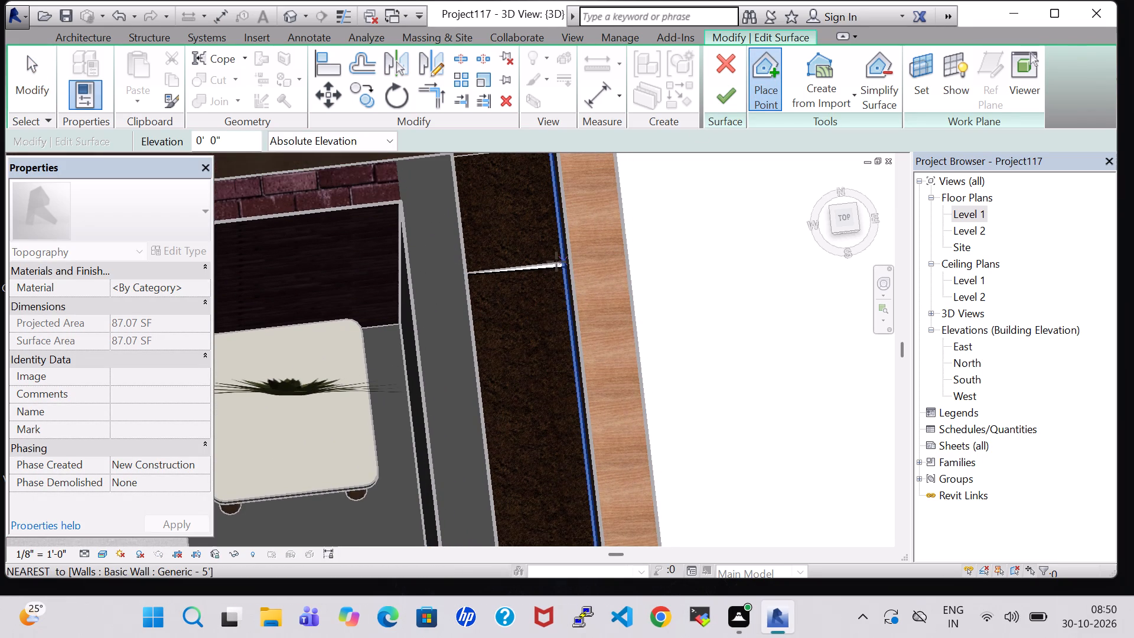
{"action": "left_click", "coordinate": [562, 262]}
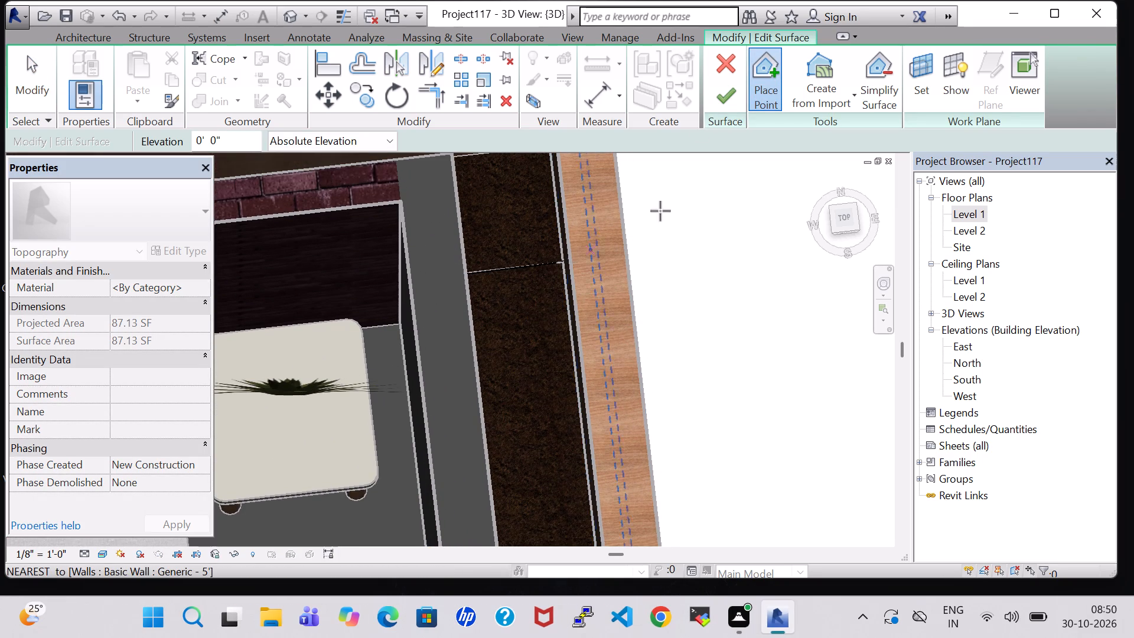
{"action": "left_click", "coordinate": [722, 84]}
{"action": "scroll", "coordinate": [560, 350], "scroll_direction": "down", "scroll_amount": 7}
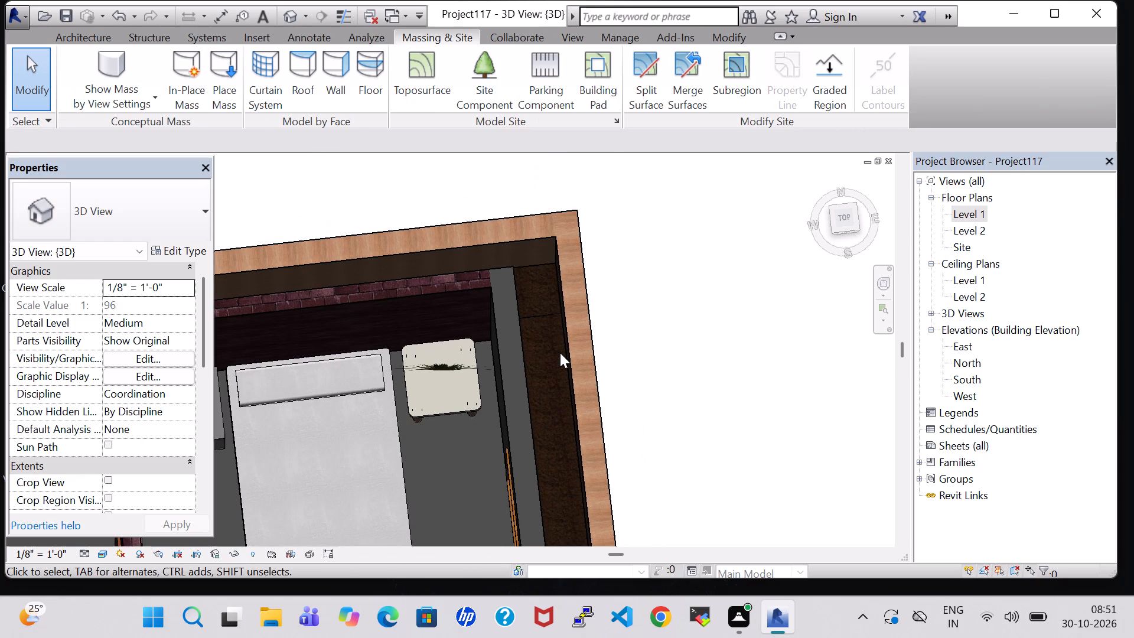
Assign the Brick, Common material to the structure layer of the Generic - 8" wall type used beside the kitchen.
{"action": "middle_click_drag", "start_coordinate": [558, 357], "coordinate": [556, 406], "text": "shift"}
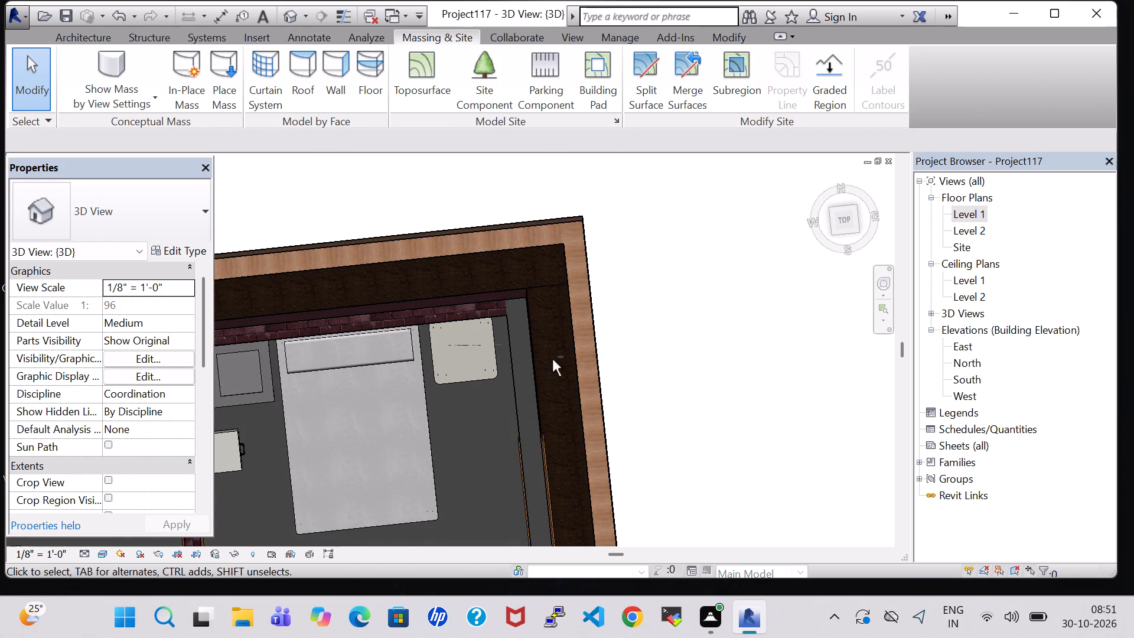
{"action": "middle_click_drag", "start_coordinate": [599, 441], "coordinate": [559, 284]}
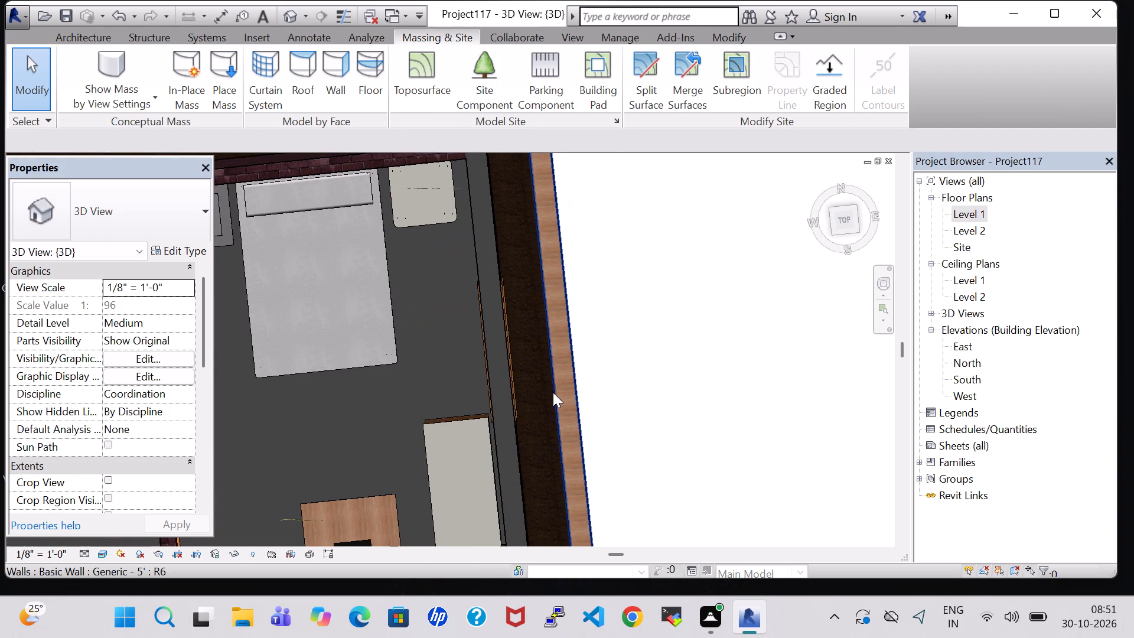
{"action": "middle_click_drag", "start_coordinate": [543, 403], "coordinate": [543, 318]}
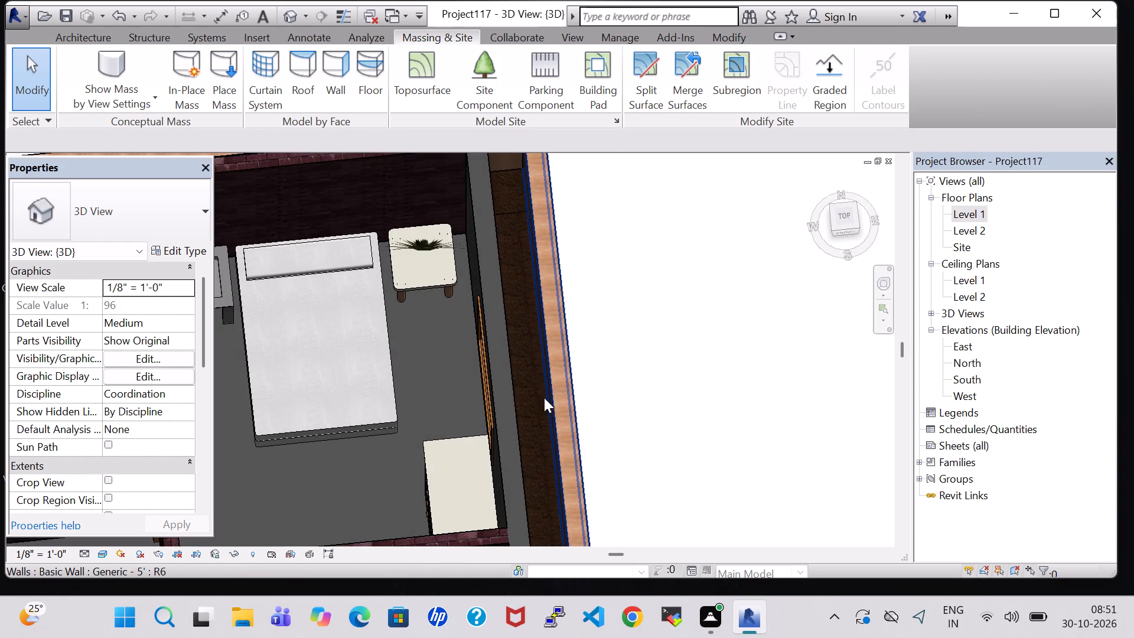
{"action": "middle_click_drag", "start_coordinate": [542, 435], "coordinate": [523, 232]}
{"action": "scroll", "coordinate": [571, 470], "scroll_direction": "down", "scroll_amount": 2}
{"action": "middle_click_drag", "start_coordinate": [569, 483], "coordinate": [535, 263]}
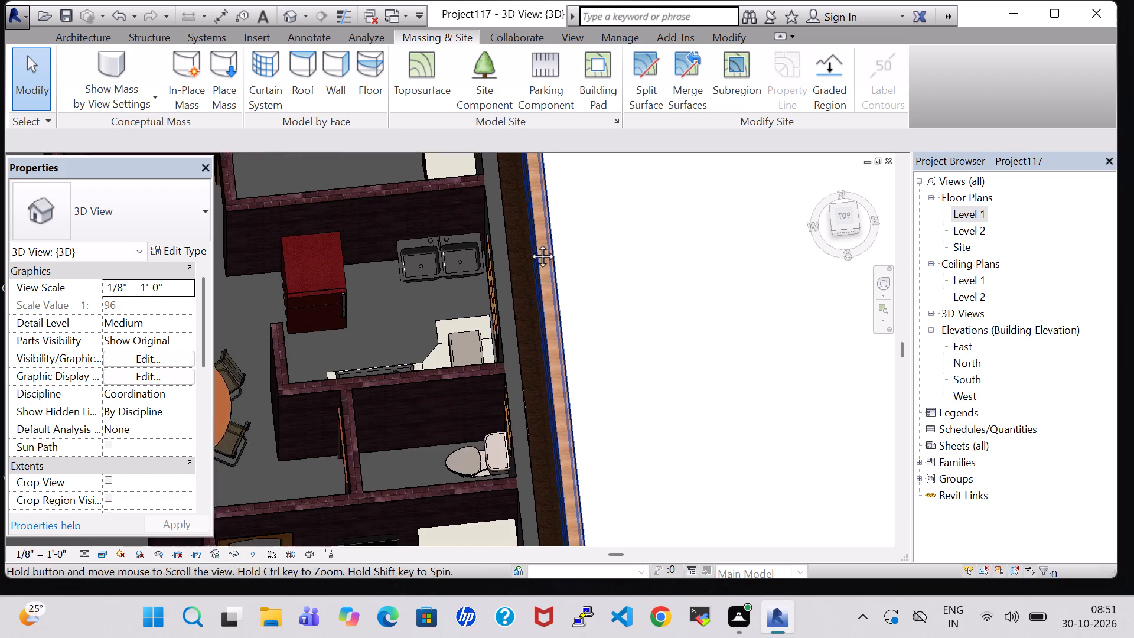
{"action": "middle_click_drag", "start_coordinate": [555, 402], "coordinate": [513, 400], "text": "shift"}
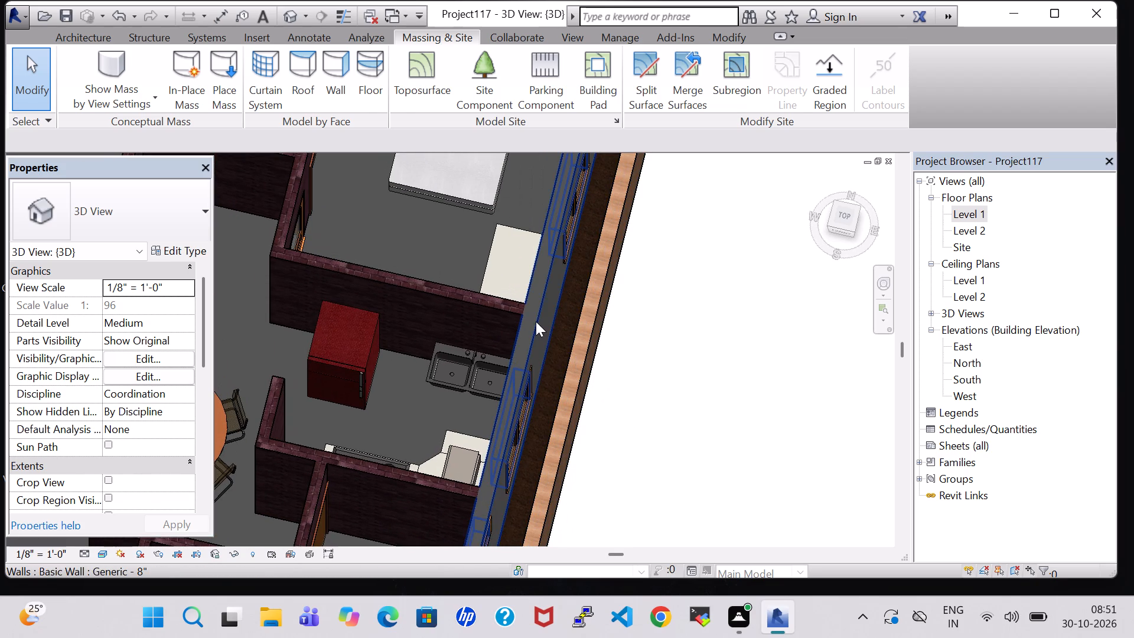
{"action": "left_click", "coordinate": [536, 321]}
{"action": "left_click", "coordinate": [180, 251]}
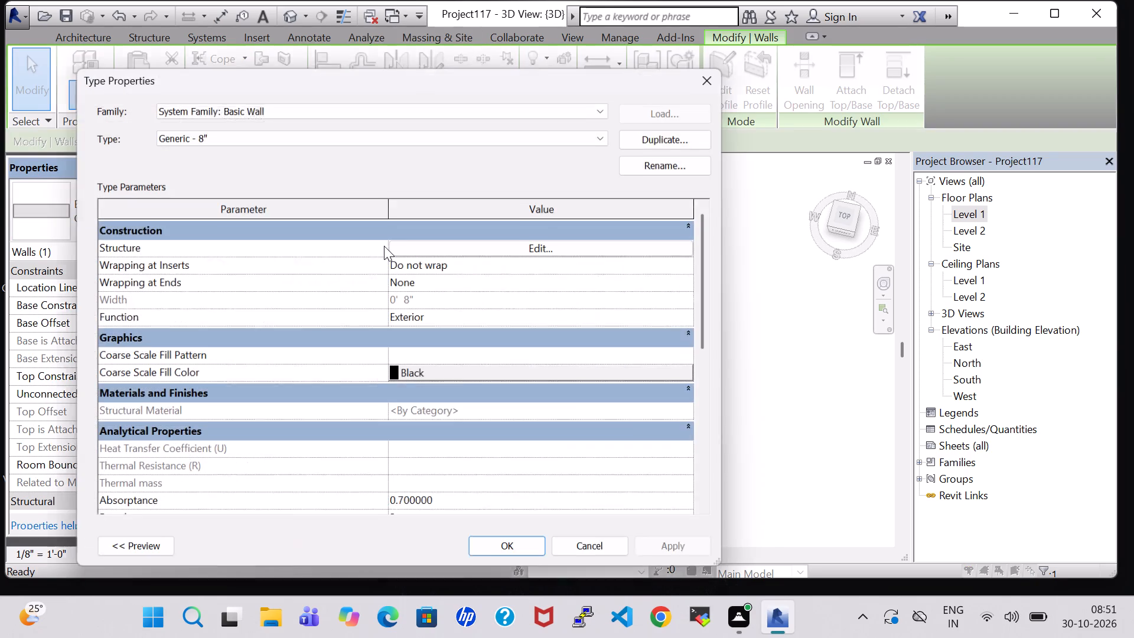
{"action": "left_click", "coordinate": [542, 250]}
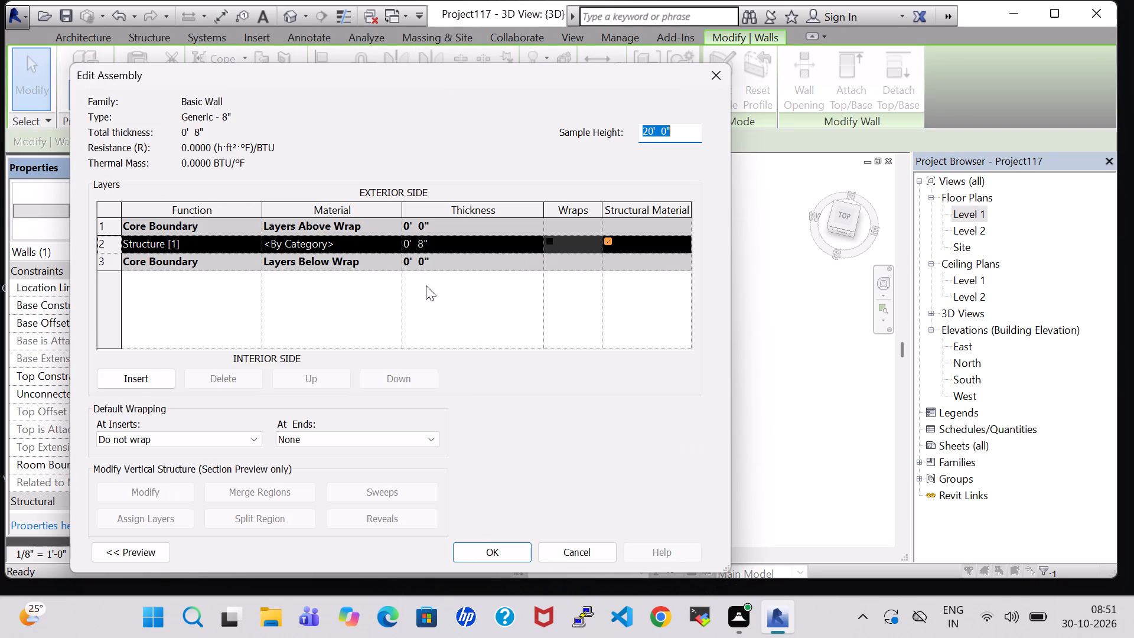
{"action": "left_click", "coordinate": [397, 238]}
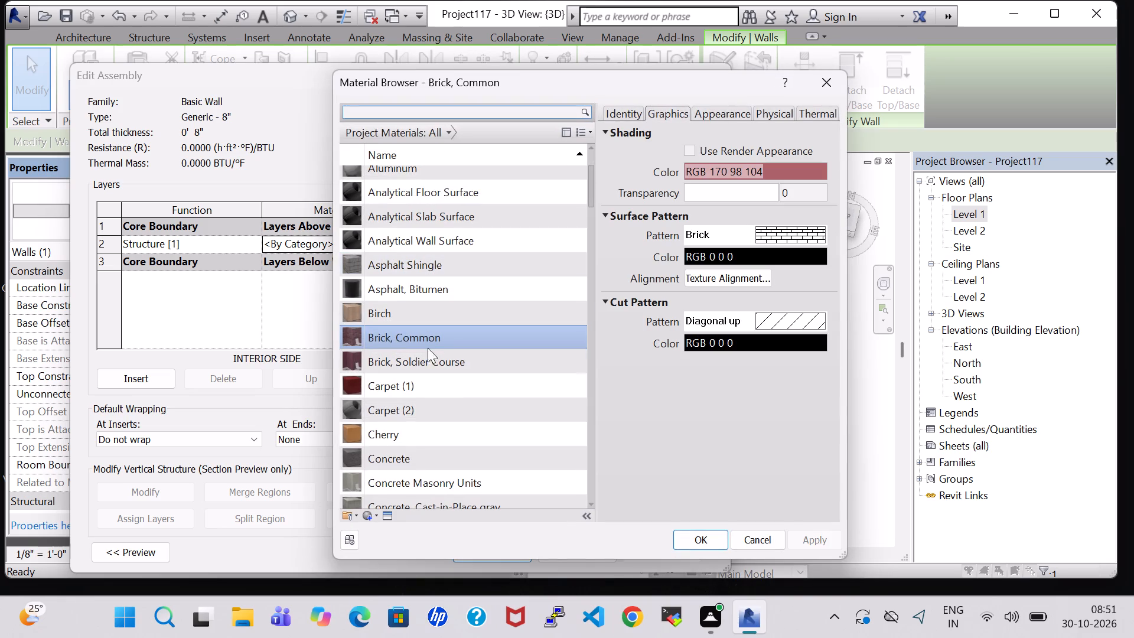
{"action": "left_click", "coordinate": [426, 333]}
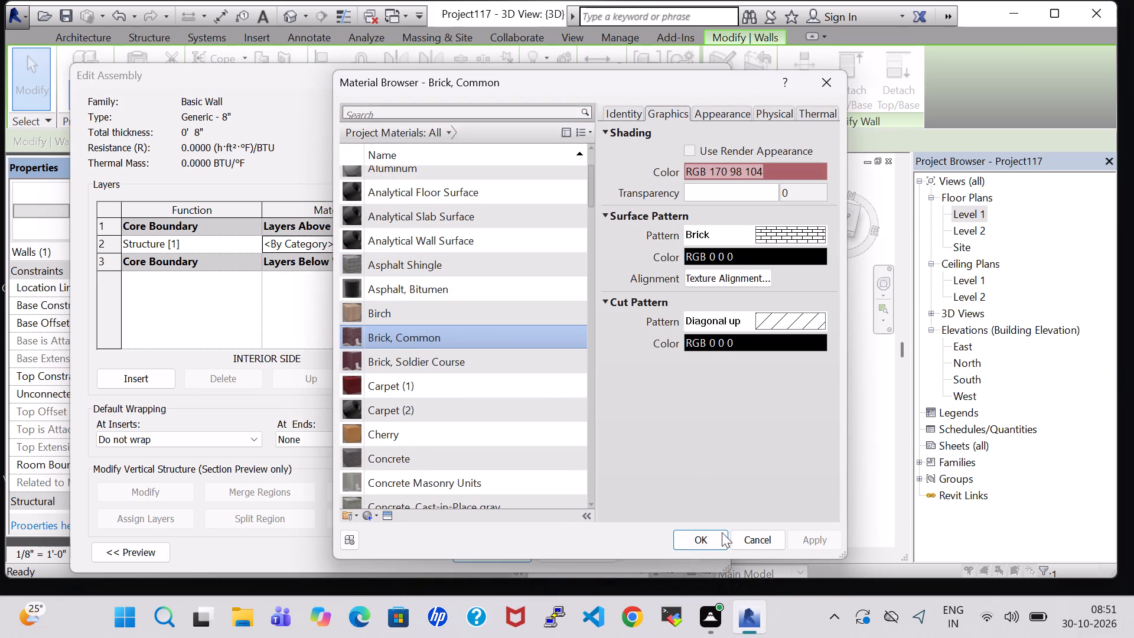
{"action": "left_click", "coordinate": [718, 544]}
{"action": "left_click", "coordinate": [510, 558]}
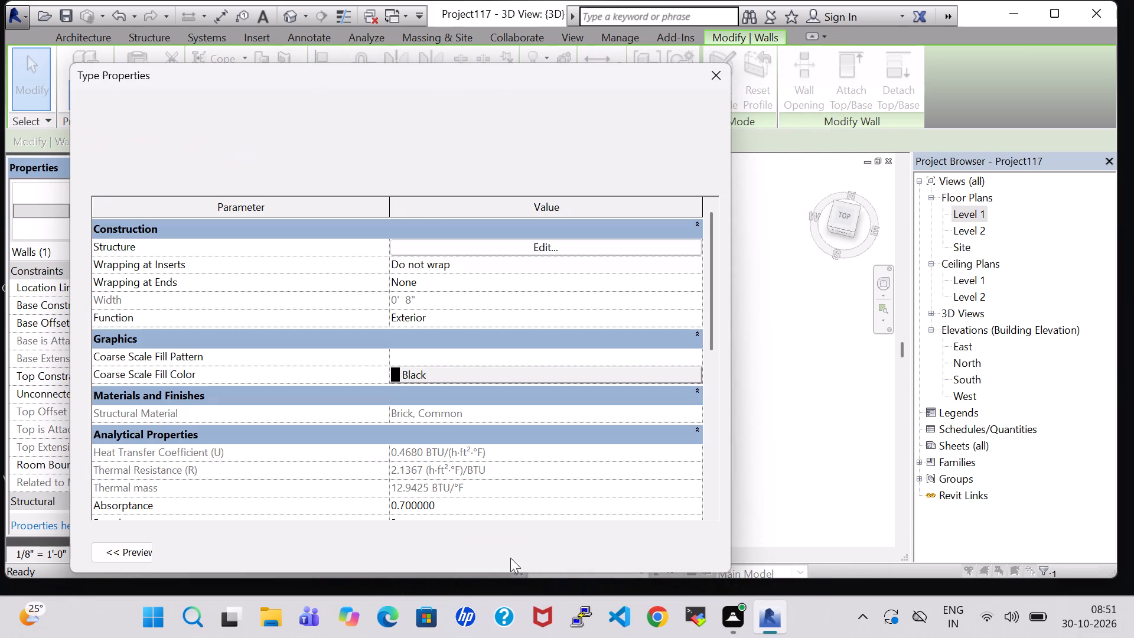
{"action": "left_click", "coordinate": [519, 554]}
Change the long Generic - 8" outer wall beside the kitchen to the INNER WALL 6" type.
{"action": "scroll", "coordinate": [632, 483], "scroll_direction": "down", "scroll_amount": 2}
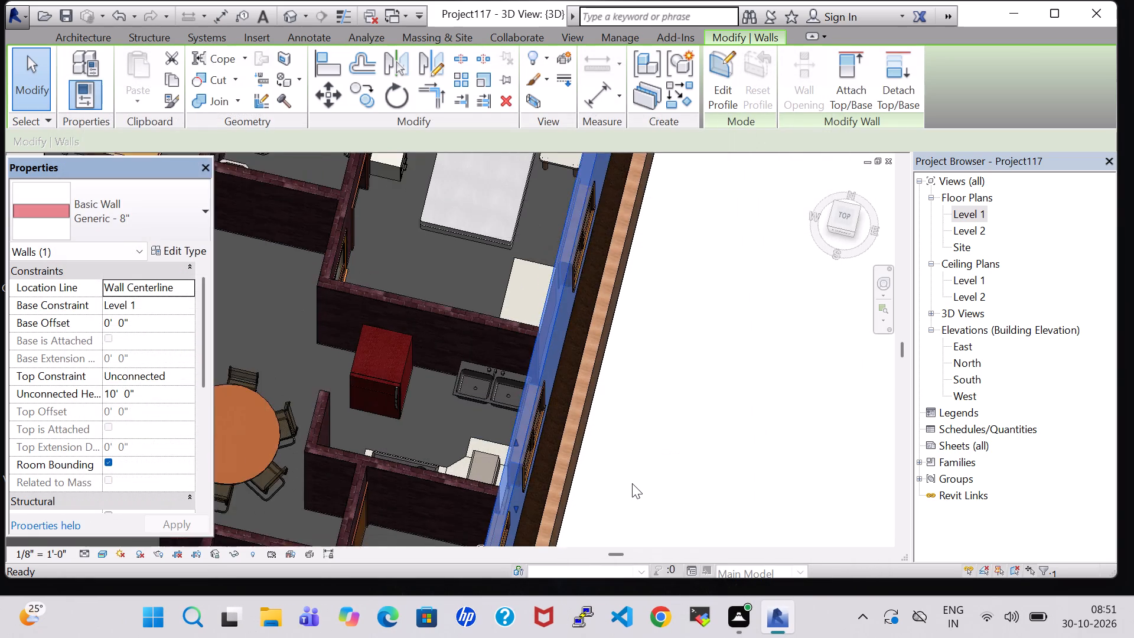
{"action": "scroll", "coordinate": [632, 483], "scroll_direction": "down", "scroll_amount": 6}
{"action": "middle_click_drag", "start_coordinate": [632, 483], "coordinate": [660, 314]}
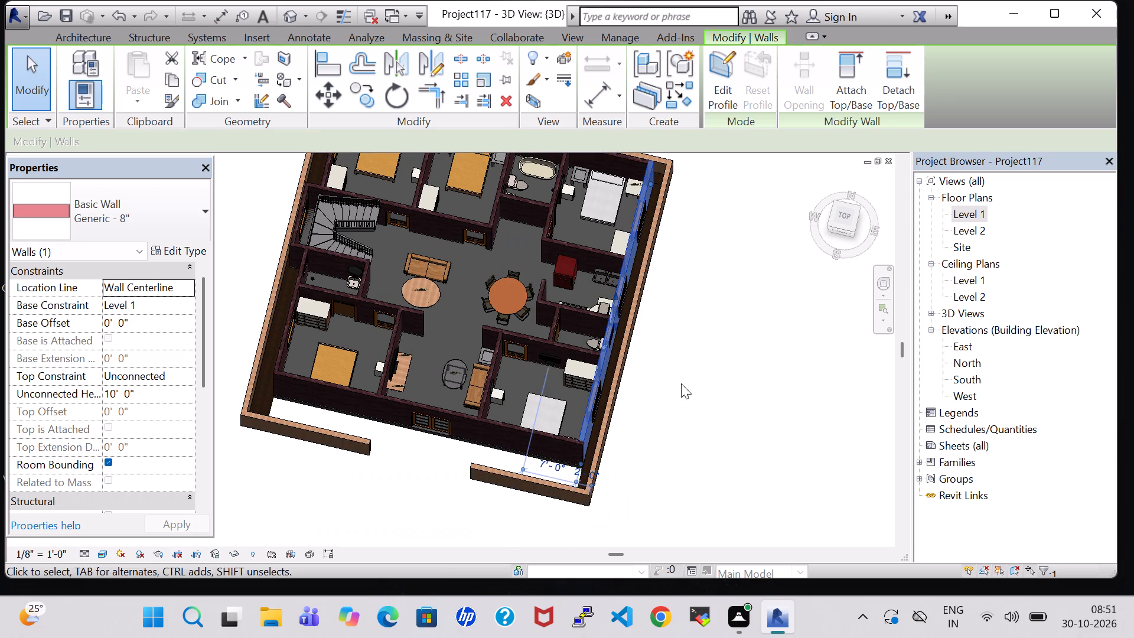
{"action": "left_click", "coordinate": [494, 424]}
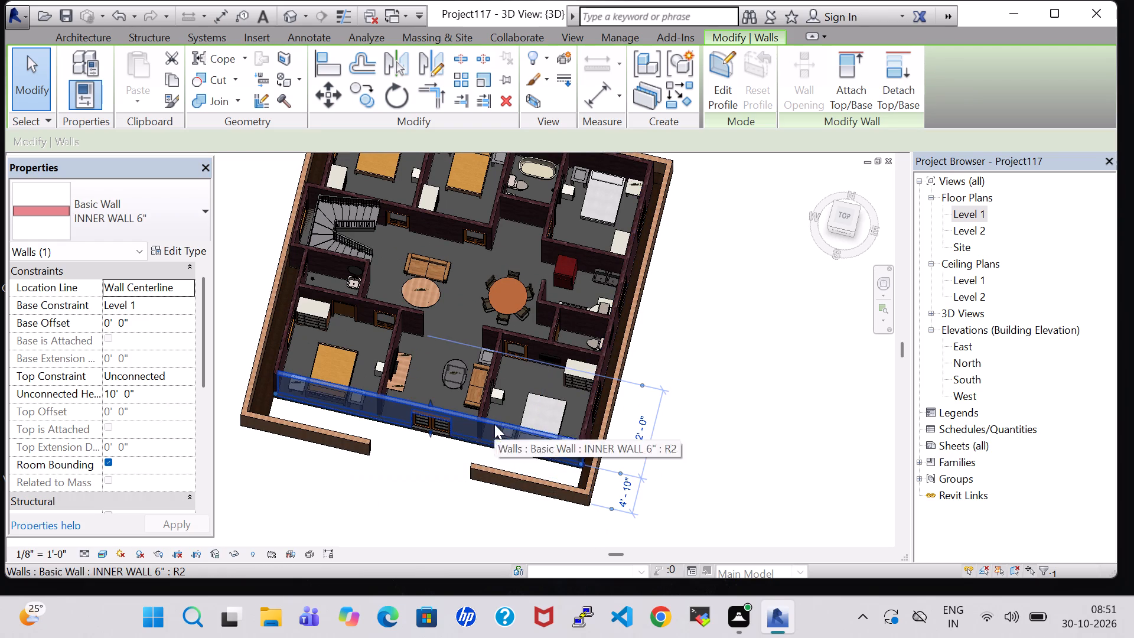
{"action": "left_click", "coordinate": [631, 255]}
{"action": "left_click", "coordinate": [155, 219]}
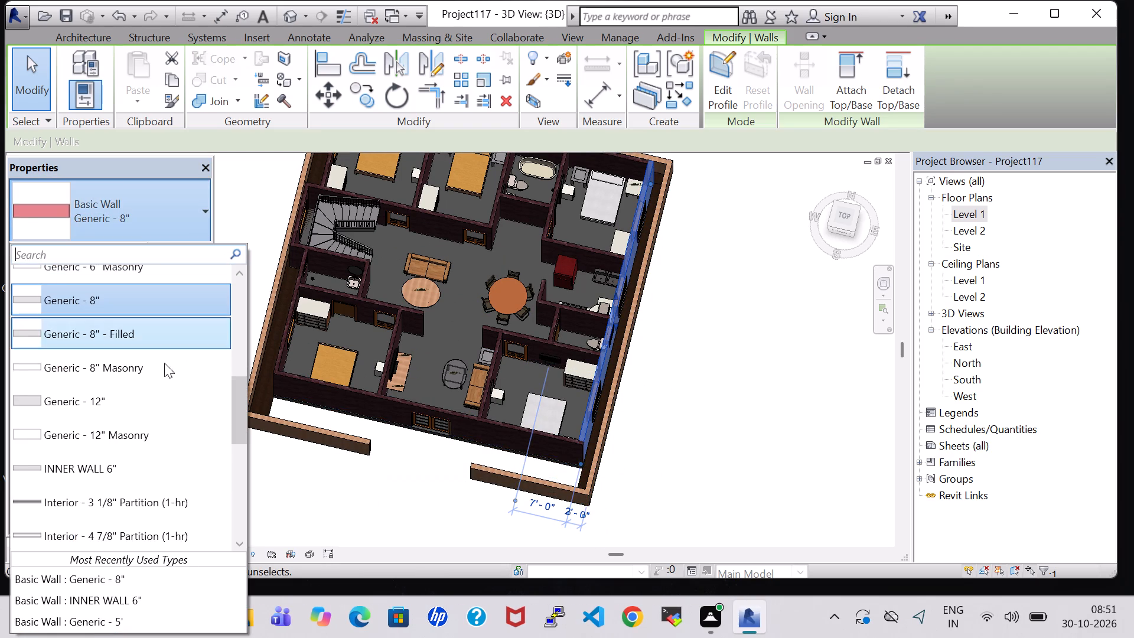
{"action": "left_click", "coordinate": [147, 604]}
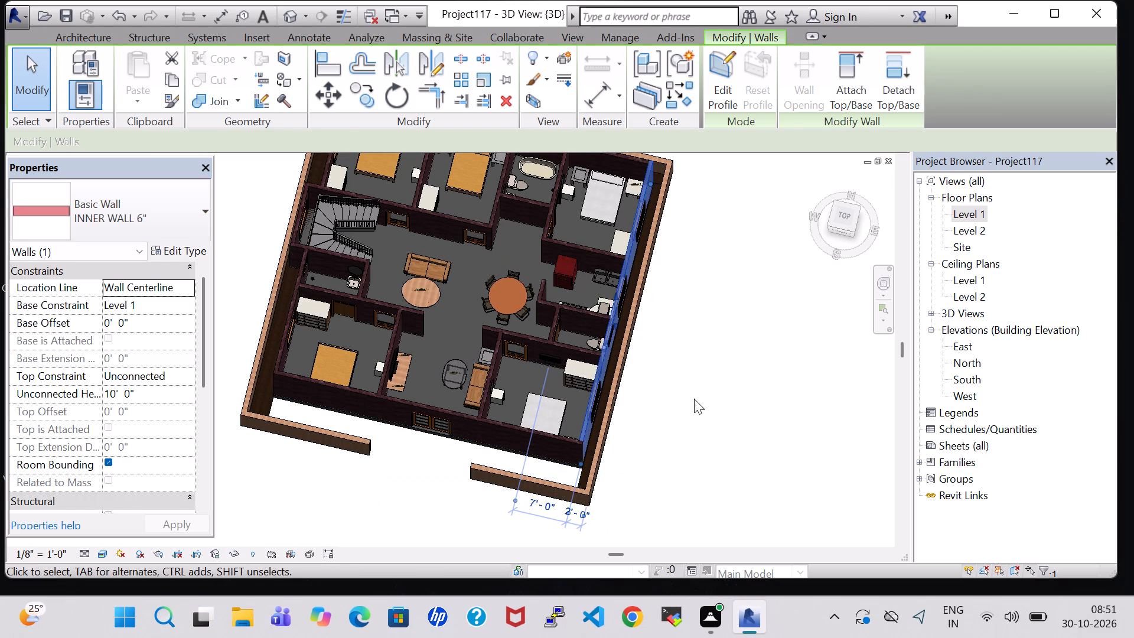
{"action": "left_click", "coordinate": [694, 399]}
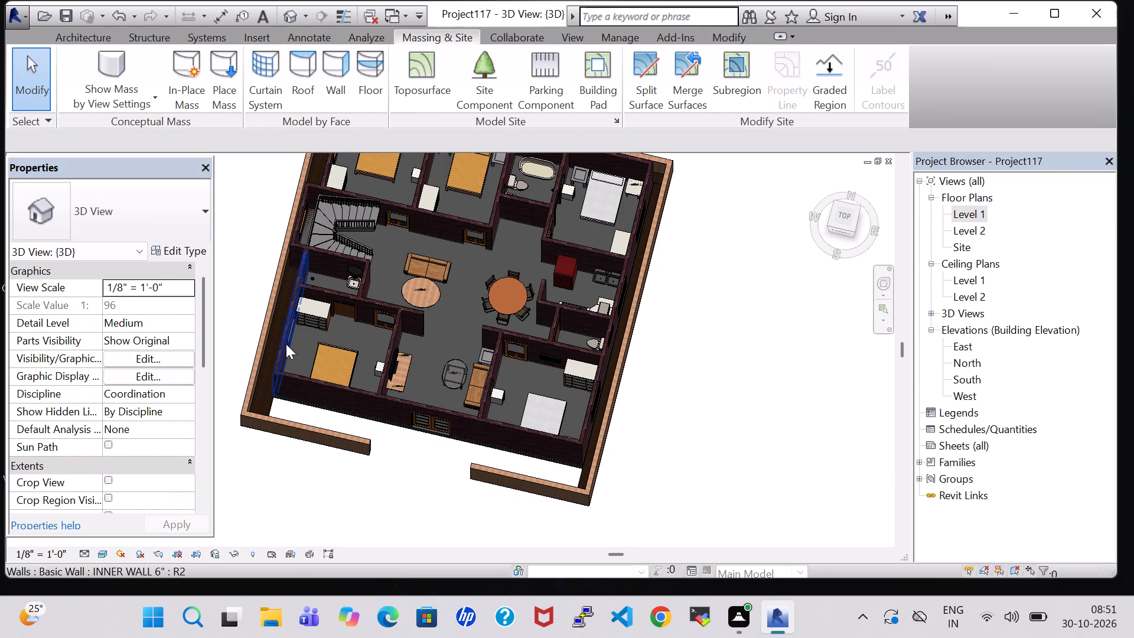
Check the wall types of Bedroom-4's outer side wall, the wall behind the staircase and the bathroom's rear wall.
{"action": "left_click", "coordinate": [286, 344]}
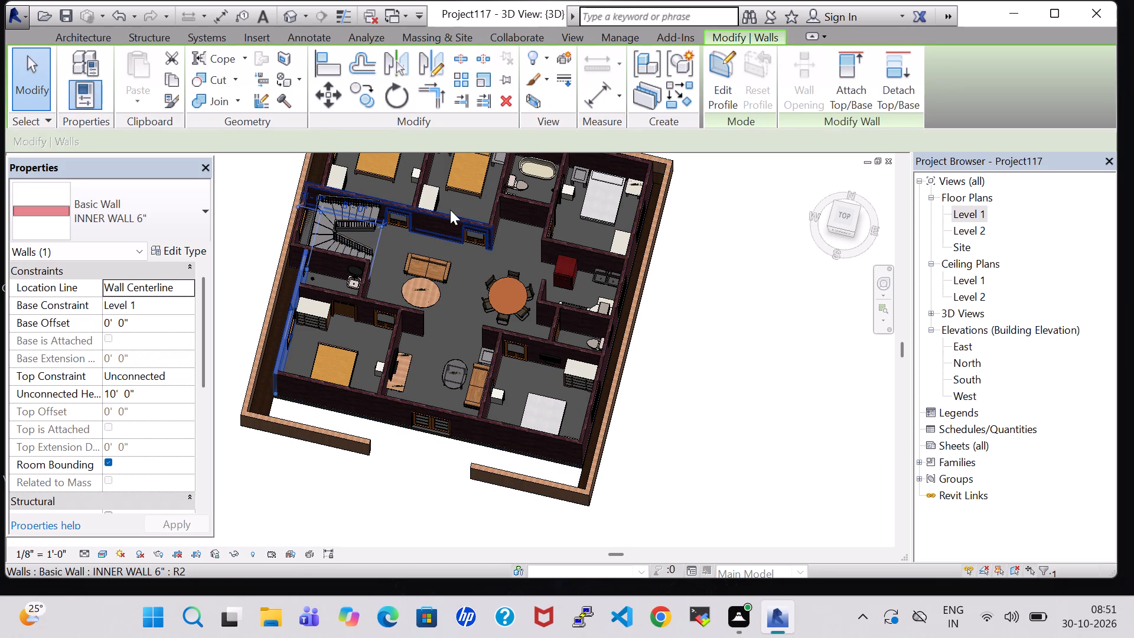
{"action": "left_click", "coordinate": [450, 210]}
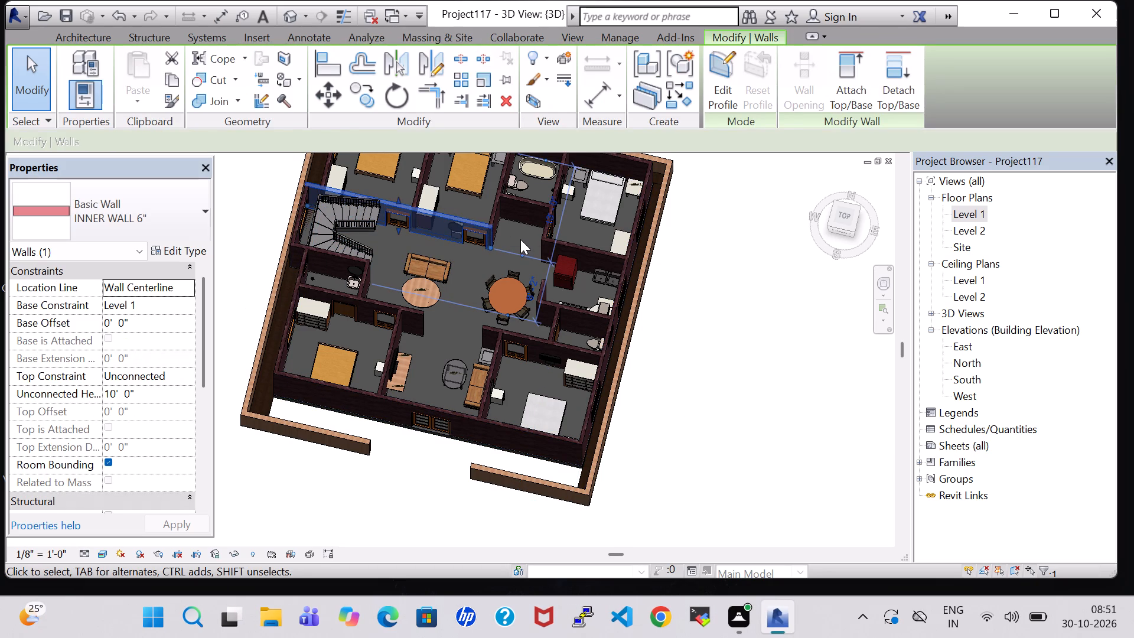
{"action": "left_click", "coordinate": [520, 239]}
{"action": "middle_click_drag", "start_coordinate": [520, 239], "coordinate": [513, 279]}
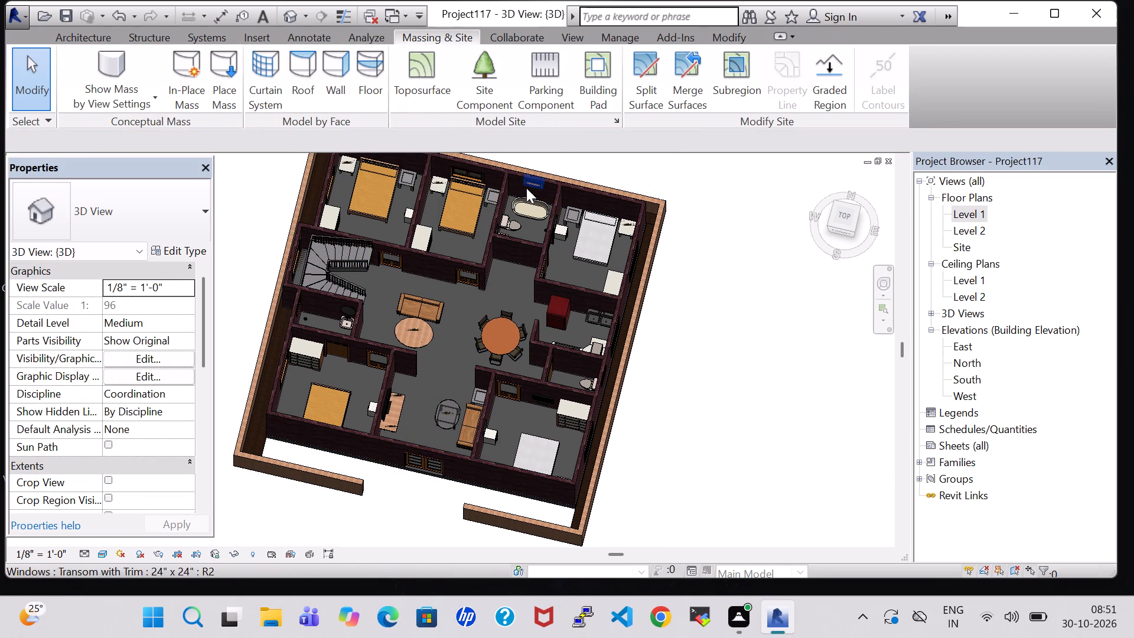
{"action": "left_click", "coordinate": [511, 173]}
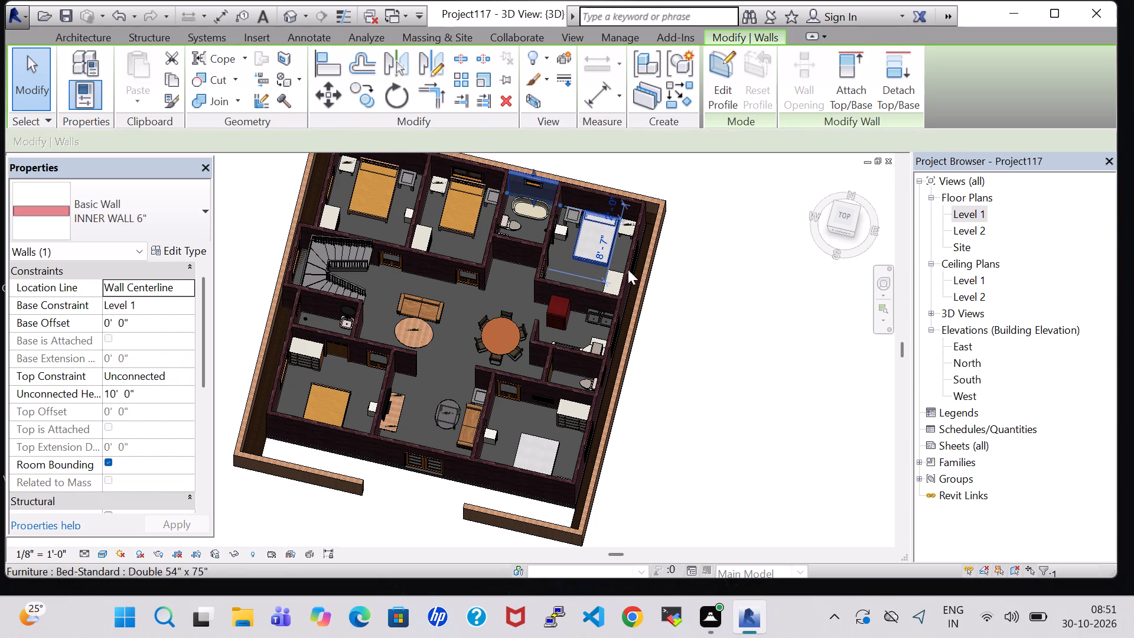
{"action": "left_click", "coordinate": [740, 334]}
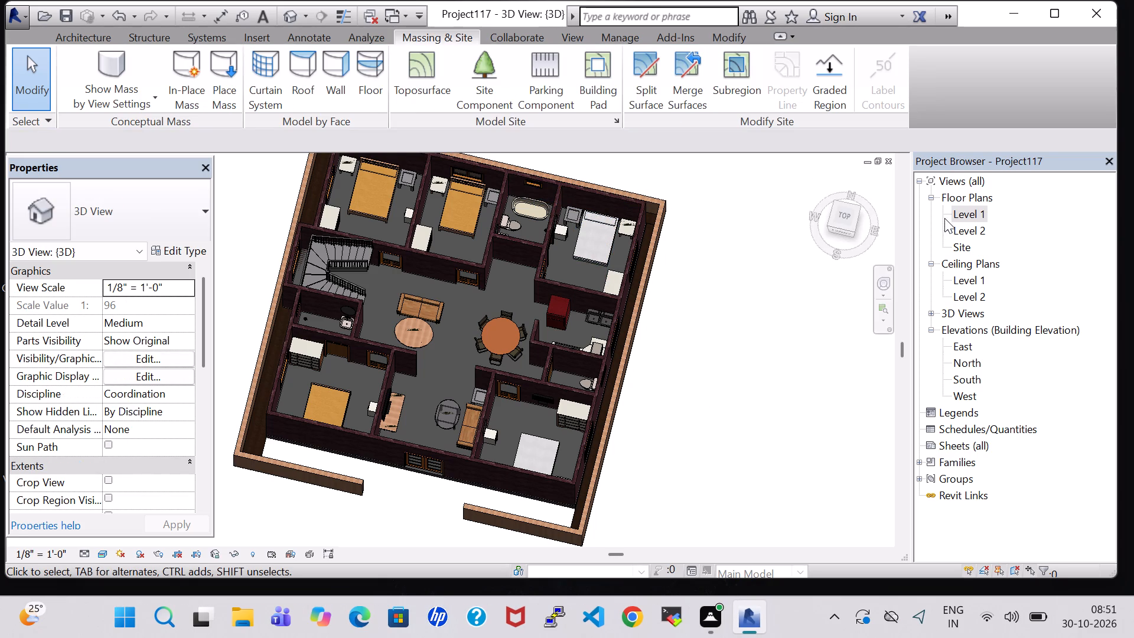
On Level 1, create a four-point toposurface at elevation 0' 0" covering the front strip between Bedroom-4/Bedroom-5's front wall and the compound wall.
{"action": "double_click", "coordinate": [969, 214]}
{"action": "left_click", "coordinate": [415, 79]}
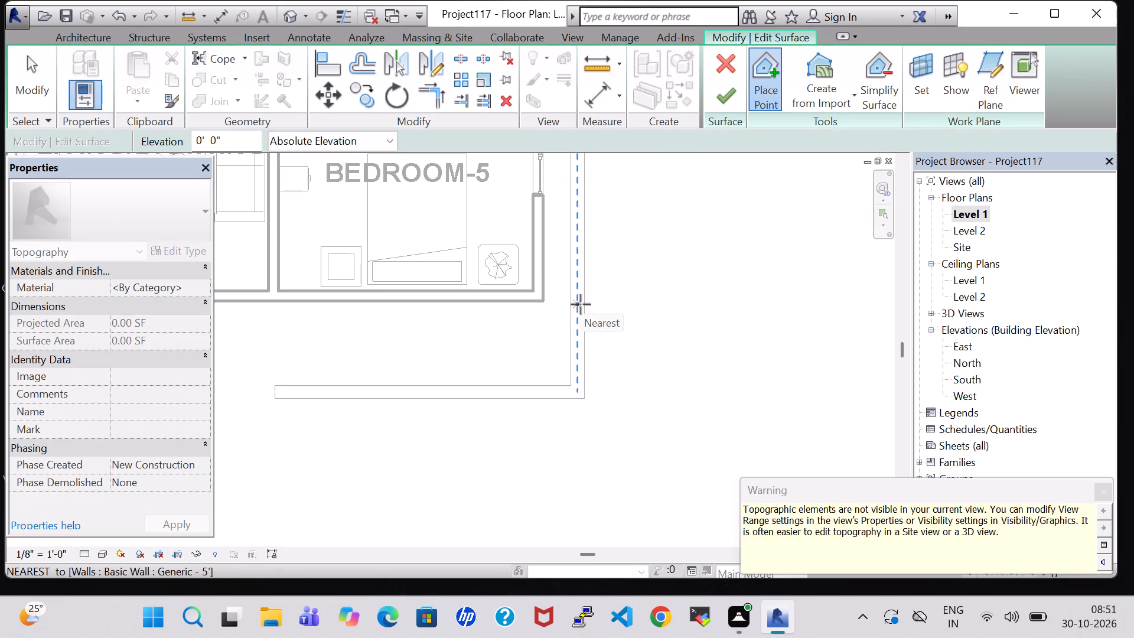
{"action": "left_click", "coordinate": [586, 396]}
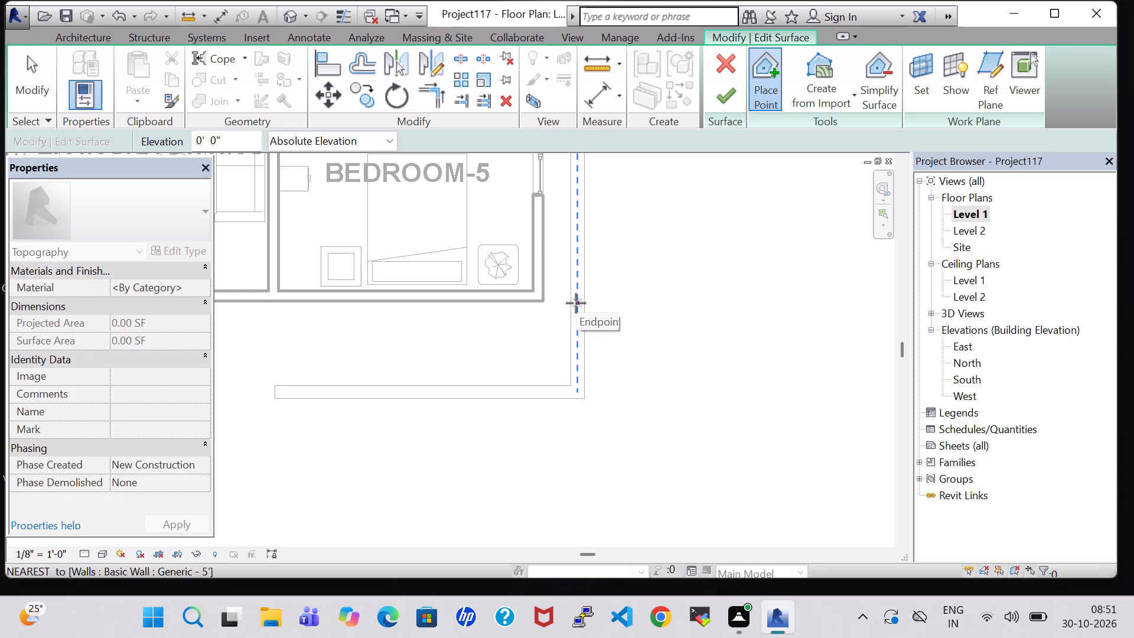
{"action": "left_click", "coordinate": [581, 303]}
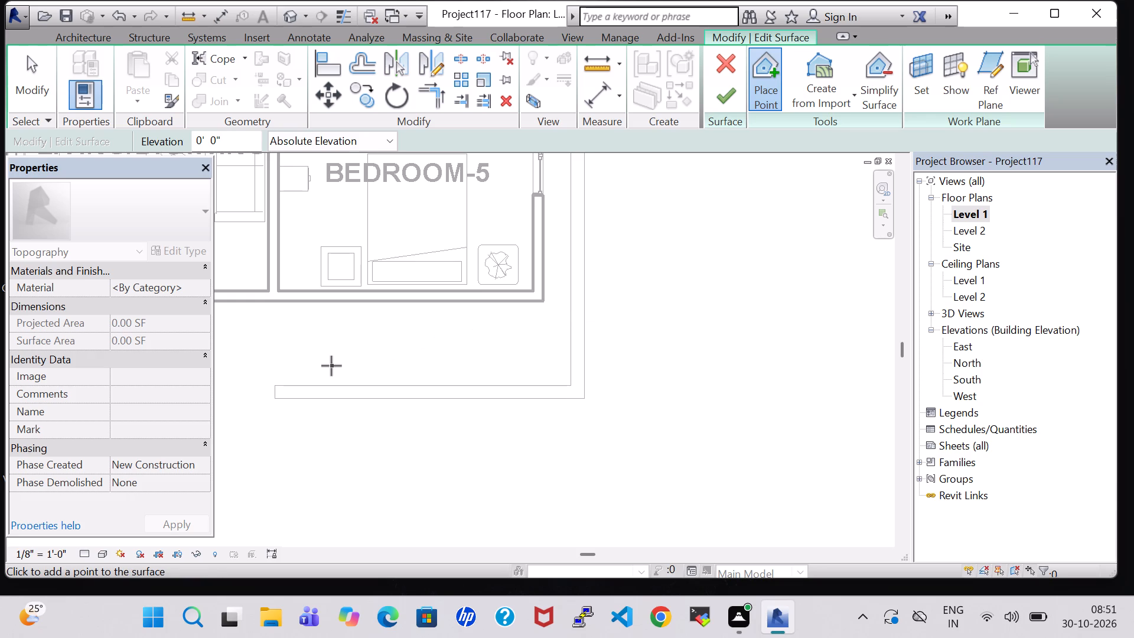
{"action": "middle_click_drag", "start_coordinate": [331, 366], "coordinate": [735, 357]}
{"action": "middle_click_drag", "start_coordinate": [401, 352], "coordinate": [812, 350]}
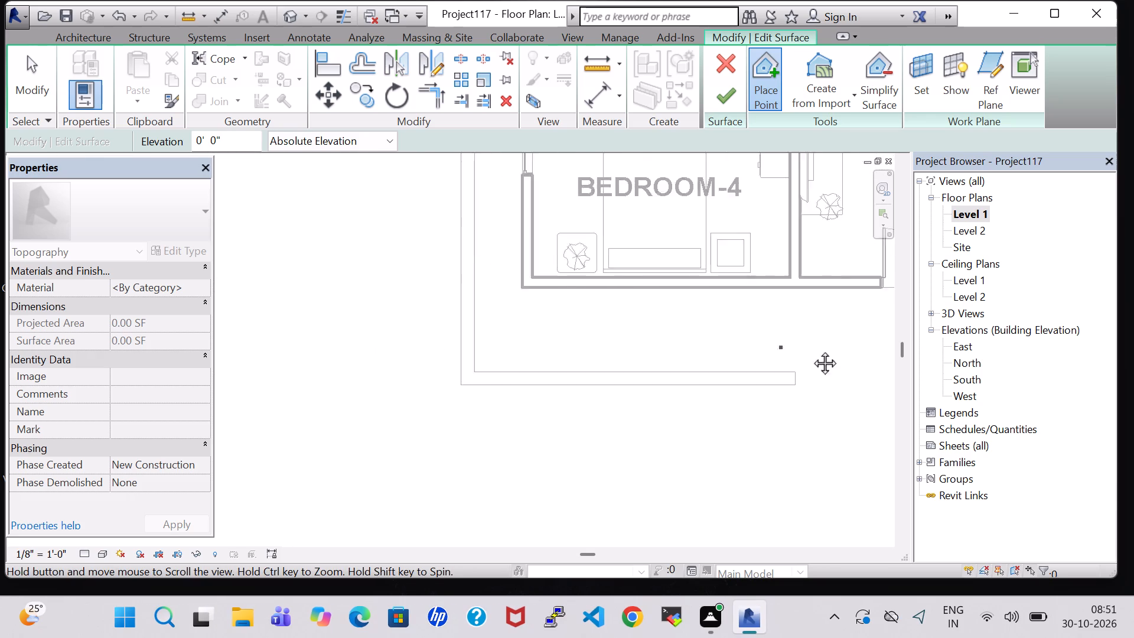
{"action": "middle_click_drag", "start_coordinate": [812, 350], "coordinate": [836, 352]}
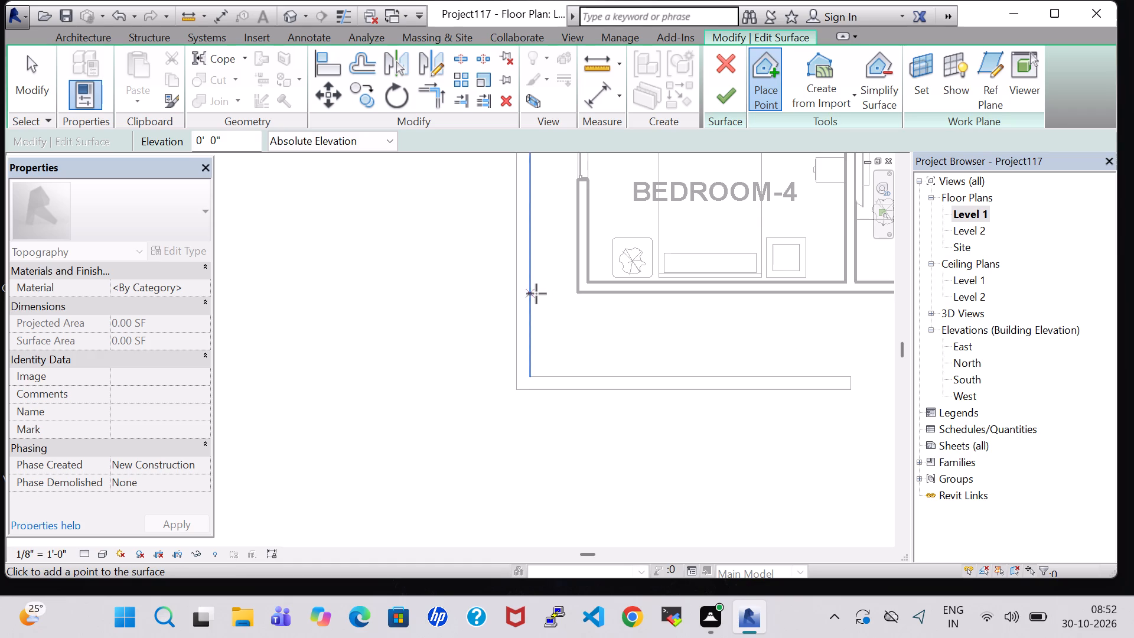
{"action": "left_click", "coordinate": [578, 294]}
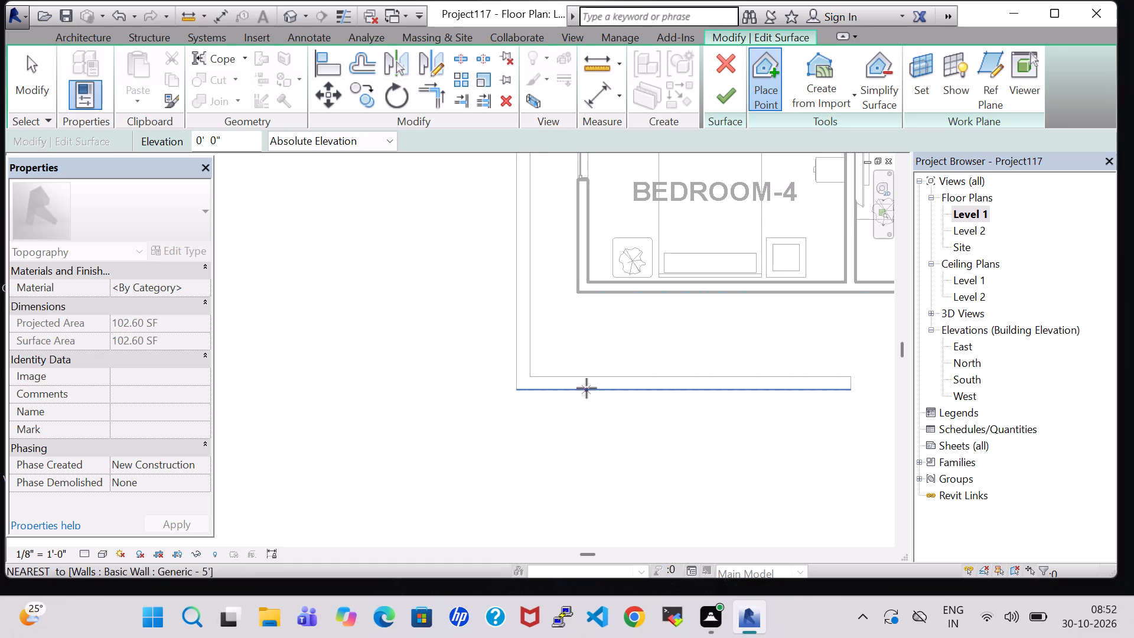
{"action": "left_click", "coordinate": [585, 388]}
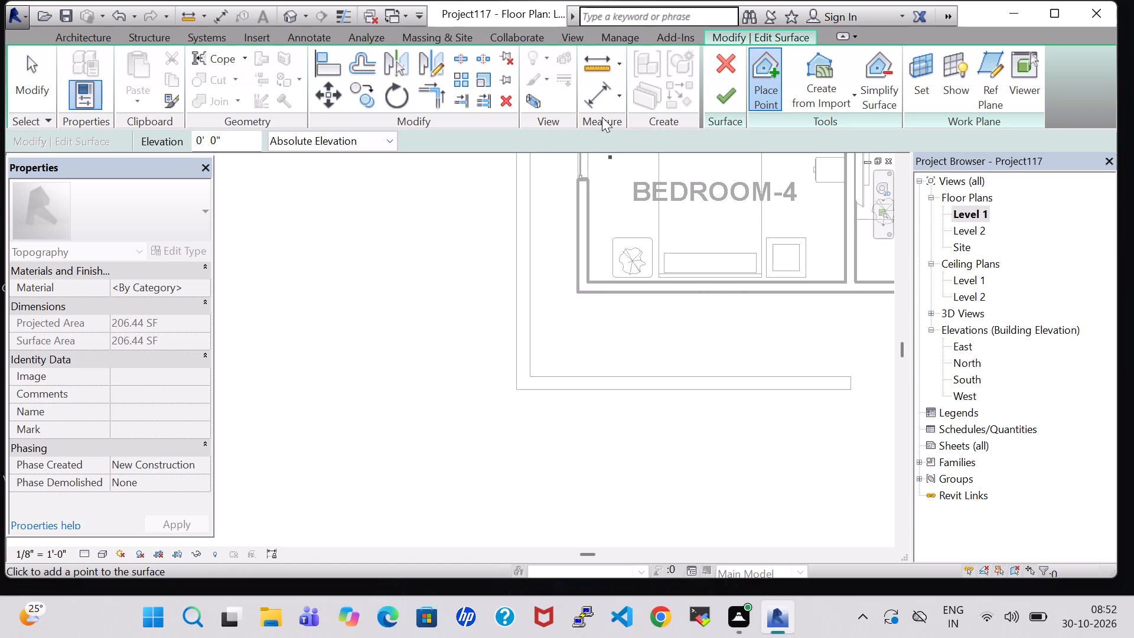
{"action": "left_click", "coordinate": [717, 97]}
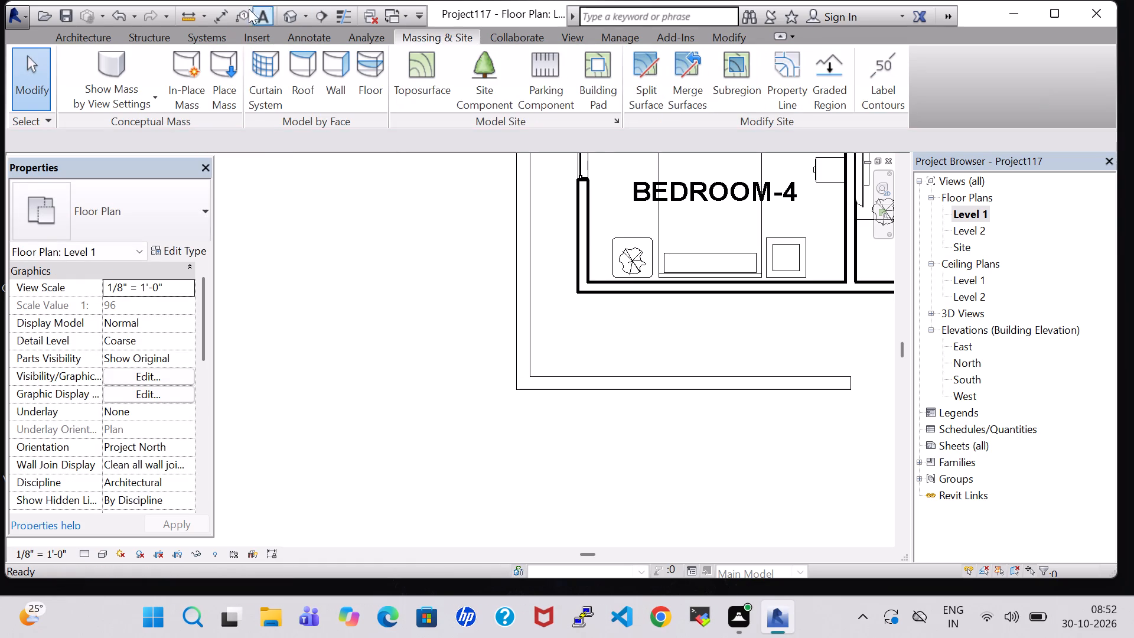
In 3D, add a point at elevation 0' 0" at the compound wall's inner face to the front toposurface, closing the gap near Bedroom-4's corner.
{"action": "left_click", "coordinate": [288, 14]}
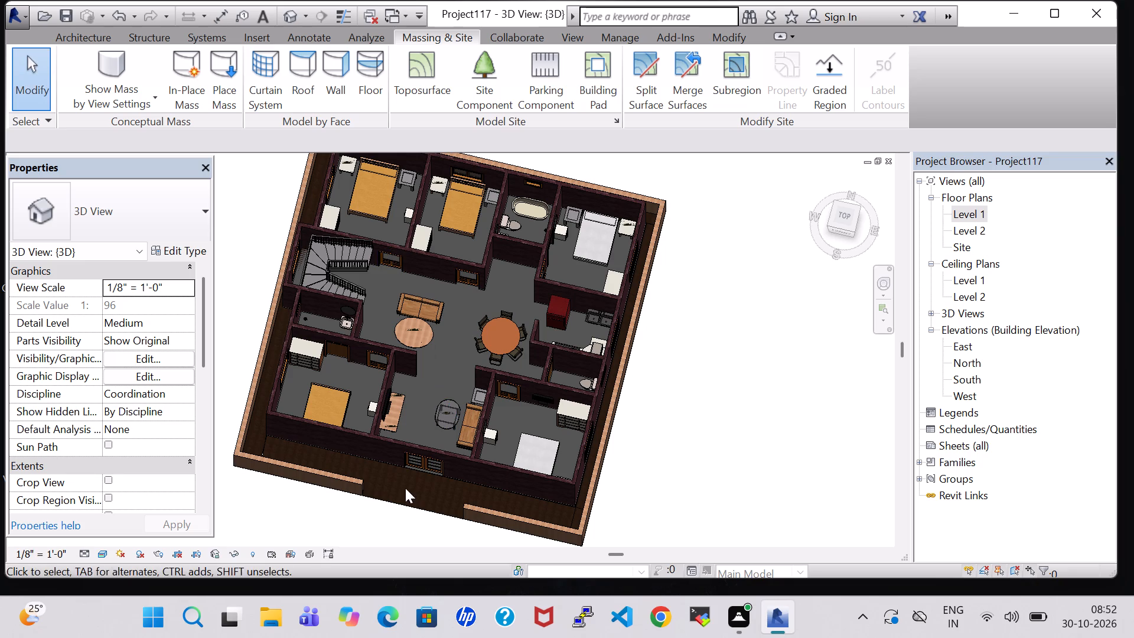
{"action": "scroll", "coordinate": [301, 469], "scroll_direction": "up", "scroll_amount": 2}
{"action": "middle_click_drag", "start_coordinate": [321, 343], "coordinate": [335, 375], "text": "shift"}
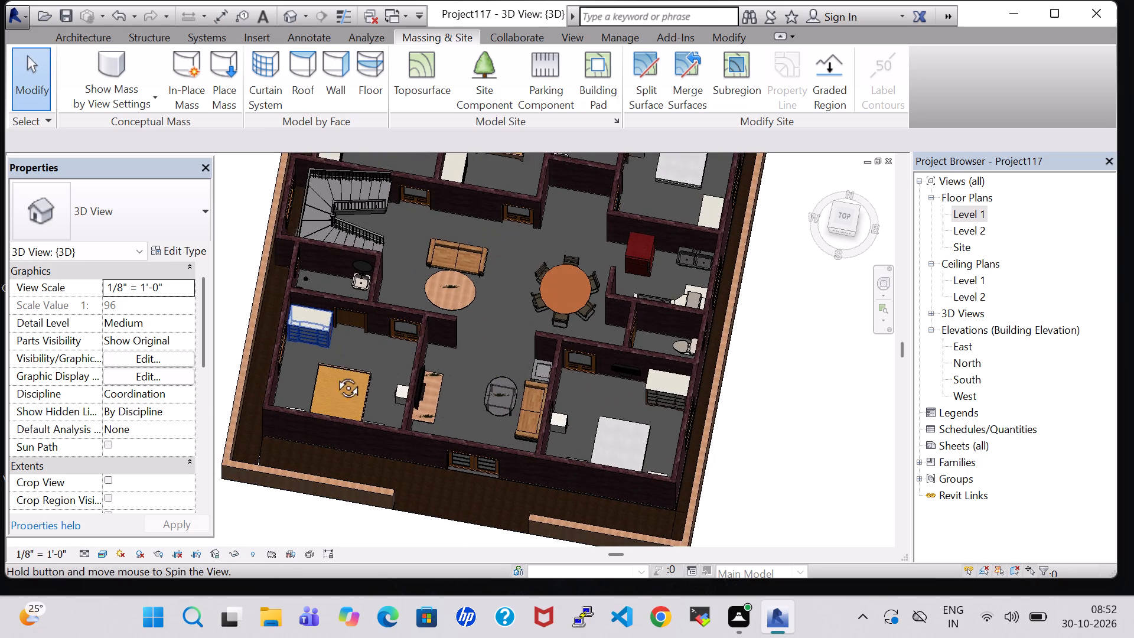
{"action": "middle_click_drag", "start_coordinate": [335, 375], "coordinate": [354, 491], "text": "shift"}
{"action": "scroll", "coordinate": [354, 491], "scroll_direction": "up", "scroll_amount": 3}
{"action": "middle_click_drag", "start_coordinate": [351, 487], "coordinate": [353, 444], "text": "shift"}
{"action": "left_click", "coordinate": [281, 501]}
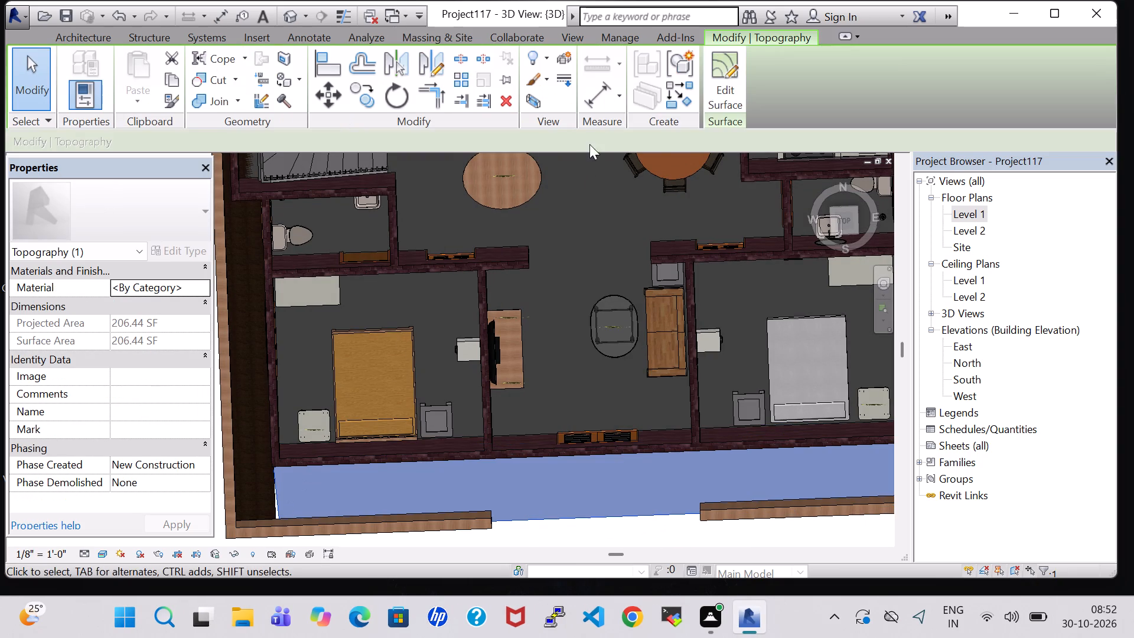
{"action": "left_click", "coordinate": [722, 76]}
{"action": "left_click", "coordinate": [768, 75]}
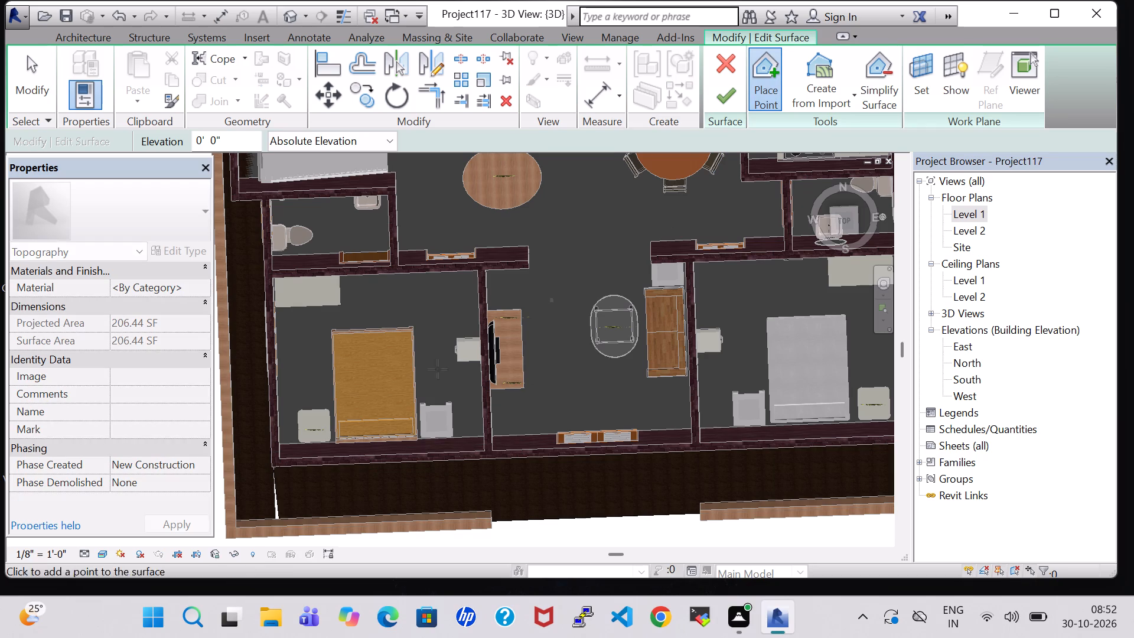
{"action": "middle_click_drag", "start_coordinate": [264, 514], "coordinate": [274, 559]}
{"action": "scroll", "coordinate": [314, 522], "scroll_direction": "up", "scroll_amount": 6}
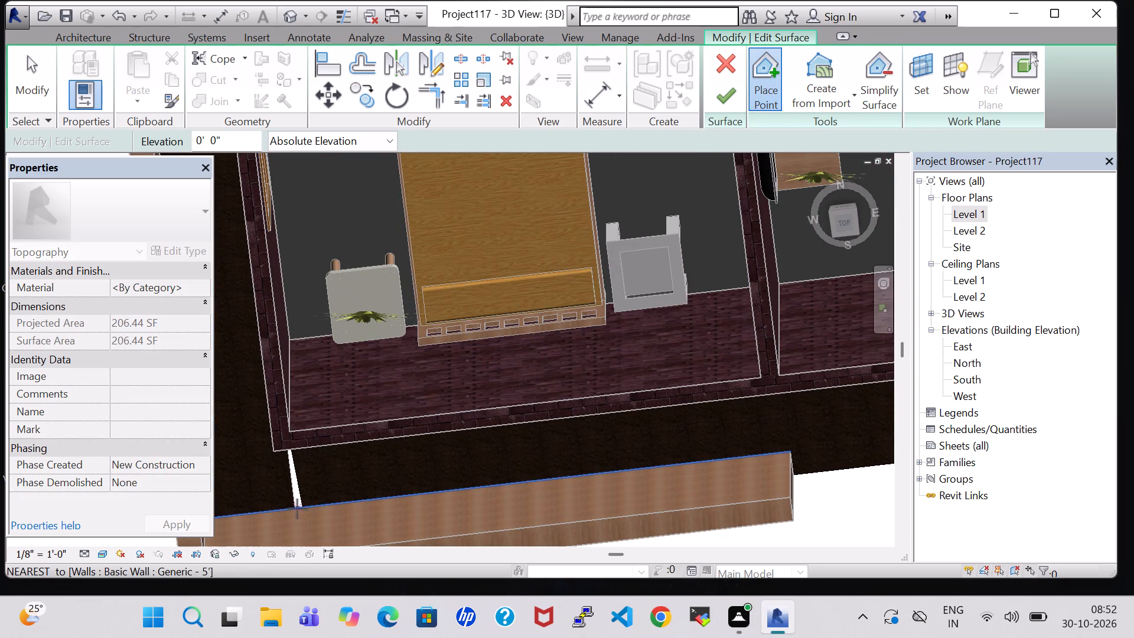
{"action": "left_click", "coordinate": [295, 509]}
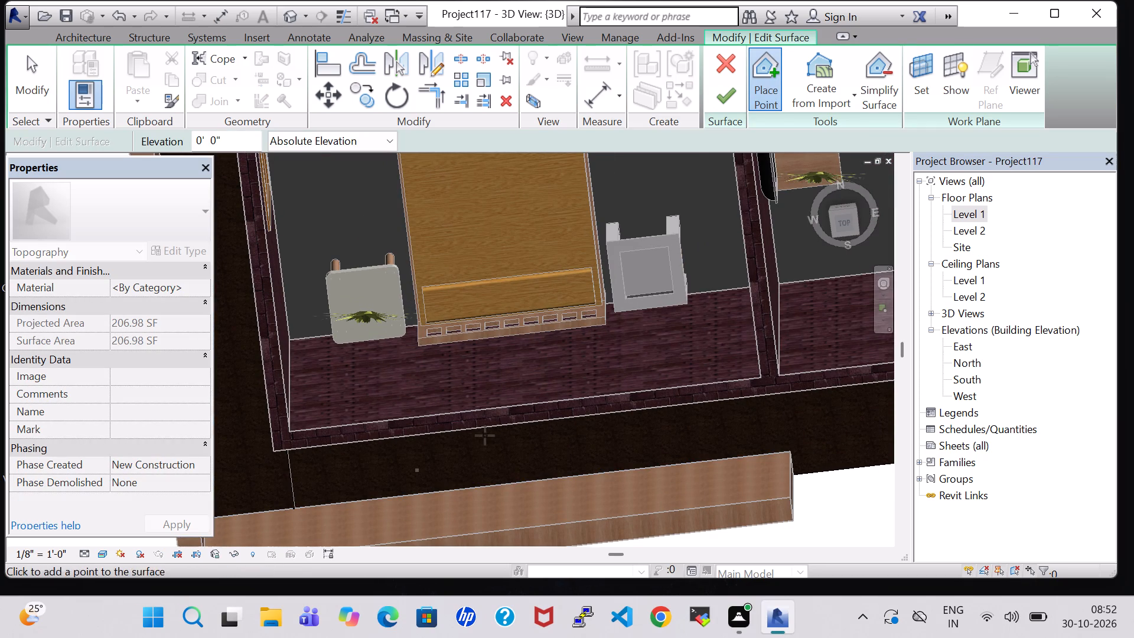
{"action": "left_click", "coordinate": [726, 105]}
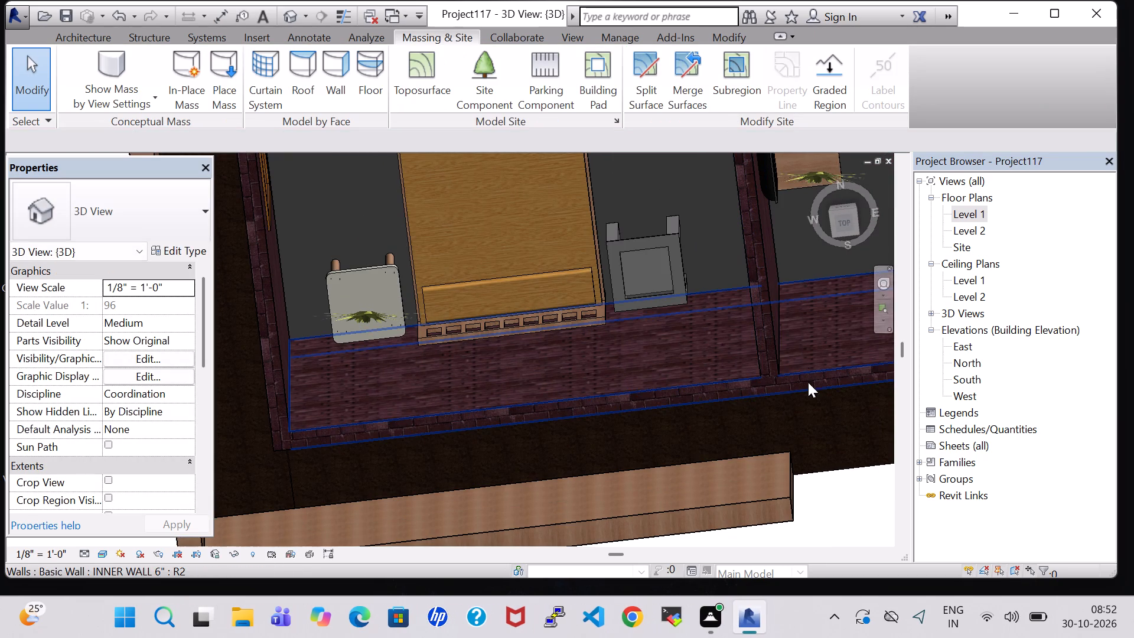
Assign the Plant material to the front strip's toposurface.
{"action": "left_click", "coordinate": [821, 466]}
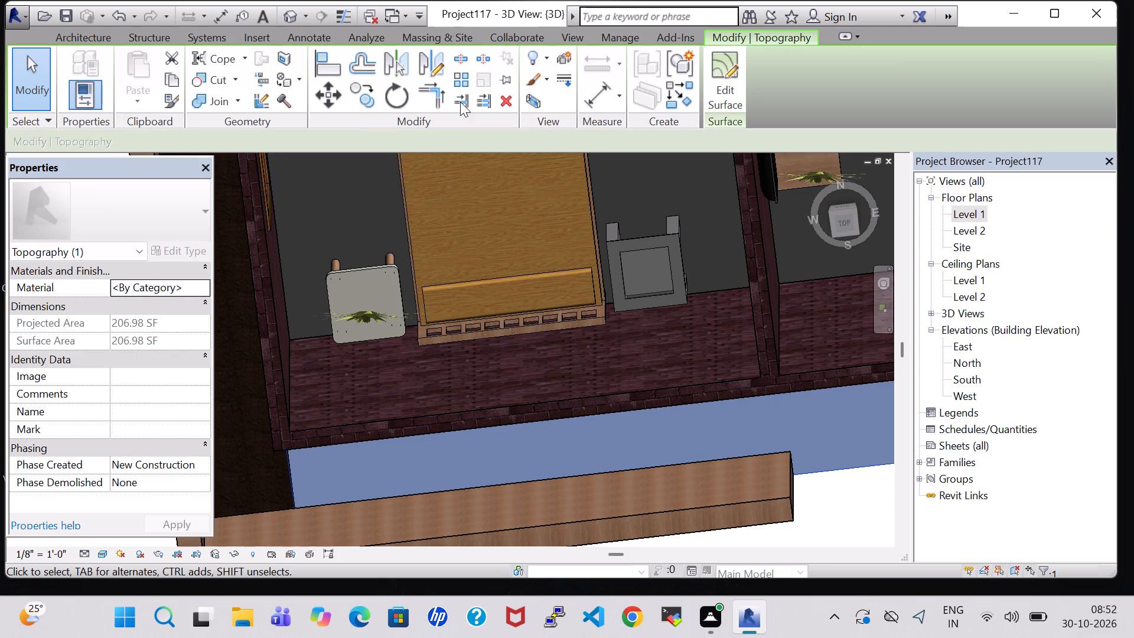
{"action": "left_click", "coordinate": [208, 281]}
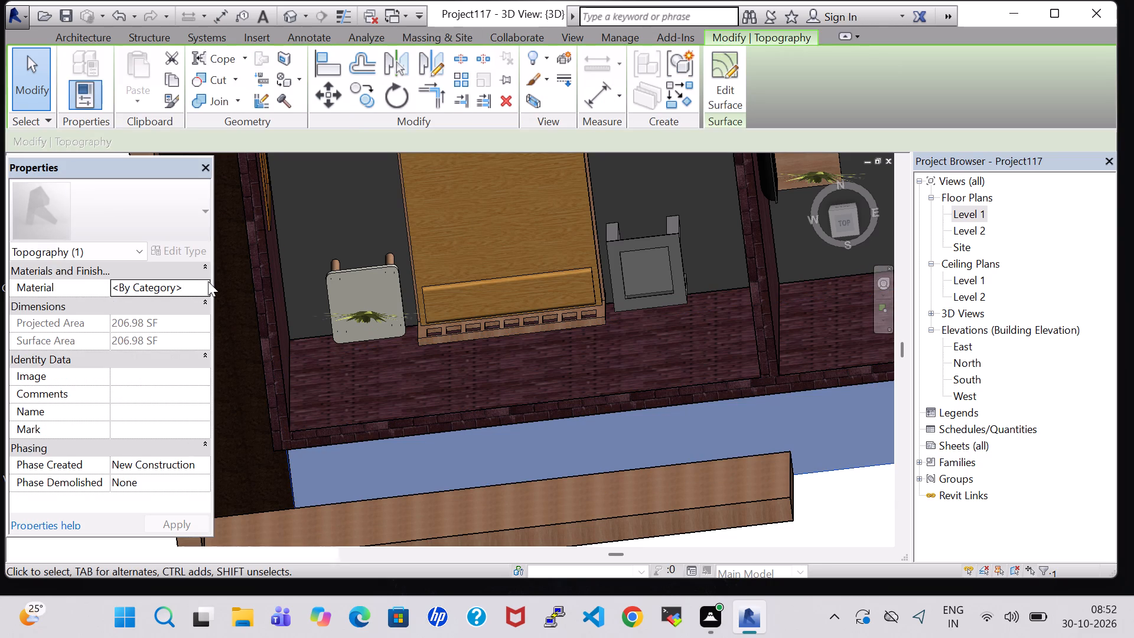
{"action": "scroll", "coordinate": [419, 318], "scroll_direction": "down", "scroll_amount": 5}
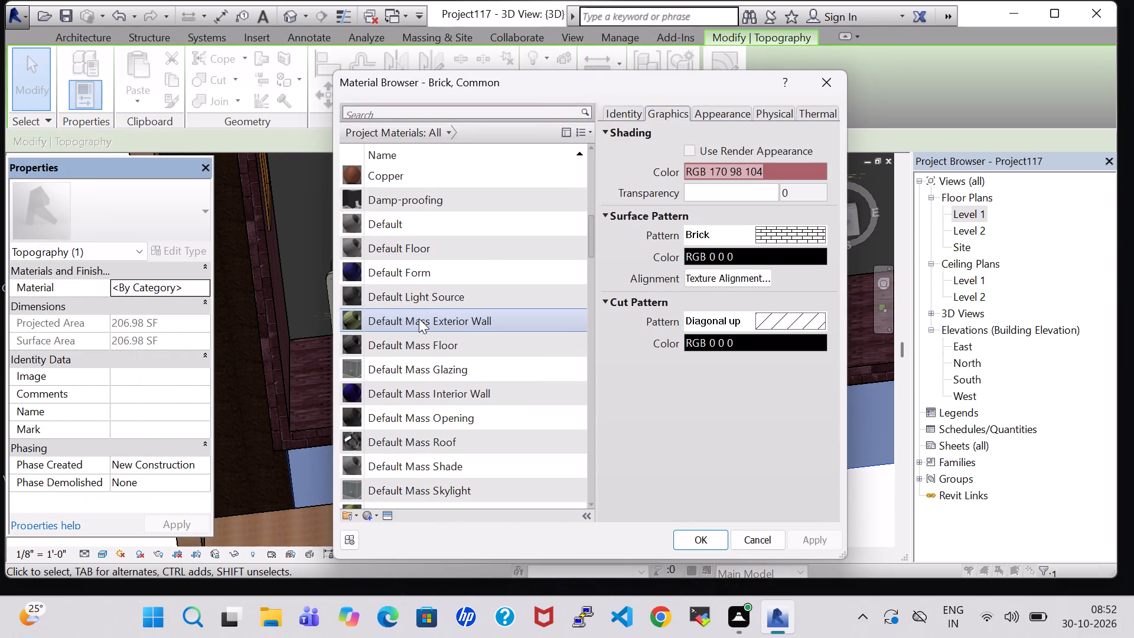
{"action": "scroll", "coordinate": [419, 318], "scroll_direction": "down", "scroll_amount": 9}
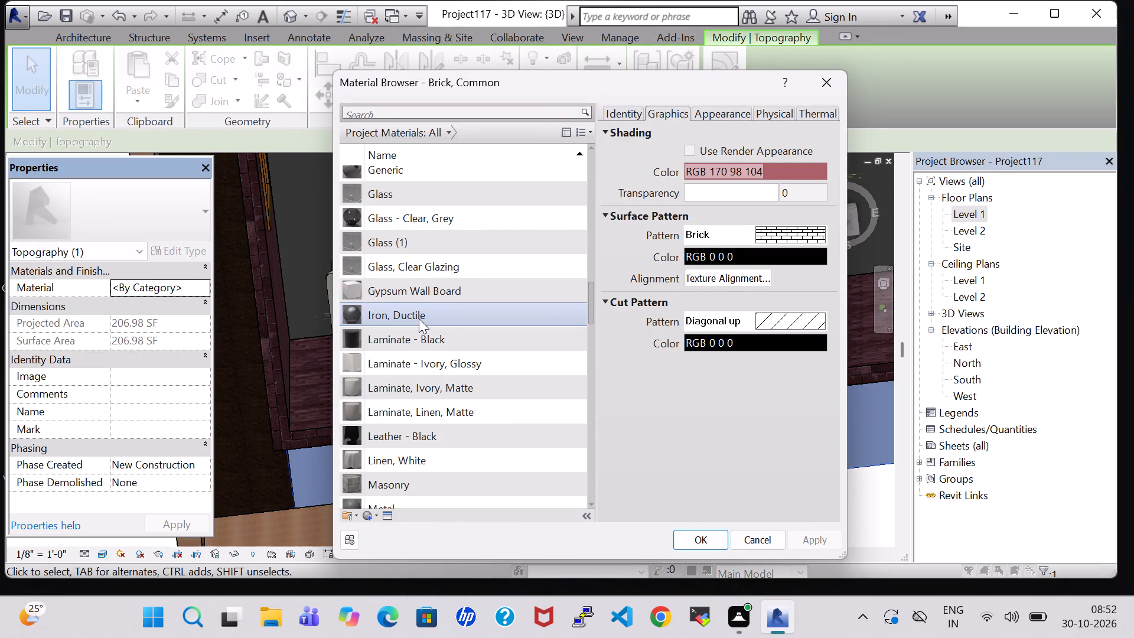
{"action": "scroll", "coordinate": [419, 318], "scroll_direction": "down", "scroll_amount": 6}
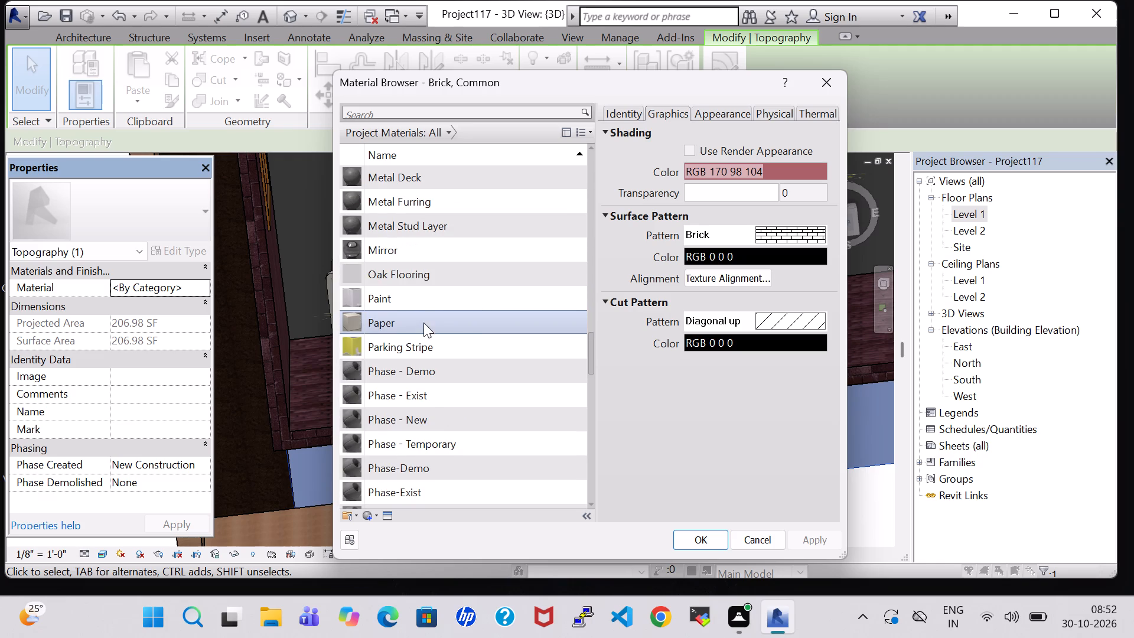
{"action": "scroll", "coordinate": [434, 421], "scroll_direction": "down", "scroll_amount": 2}
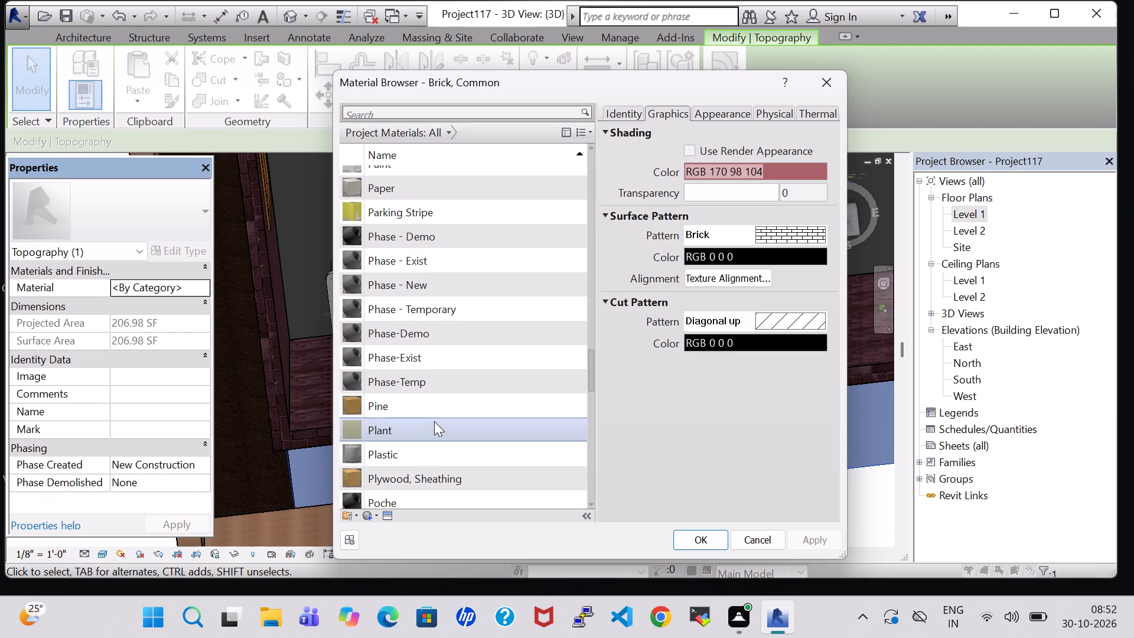
{"action": "left_click", "coordinate": [434, 421]}
{"action": "left_click", "coordinate": [712, 540]}
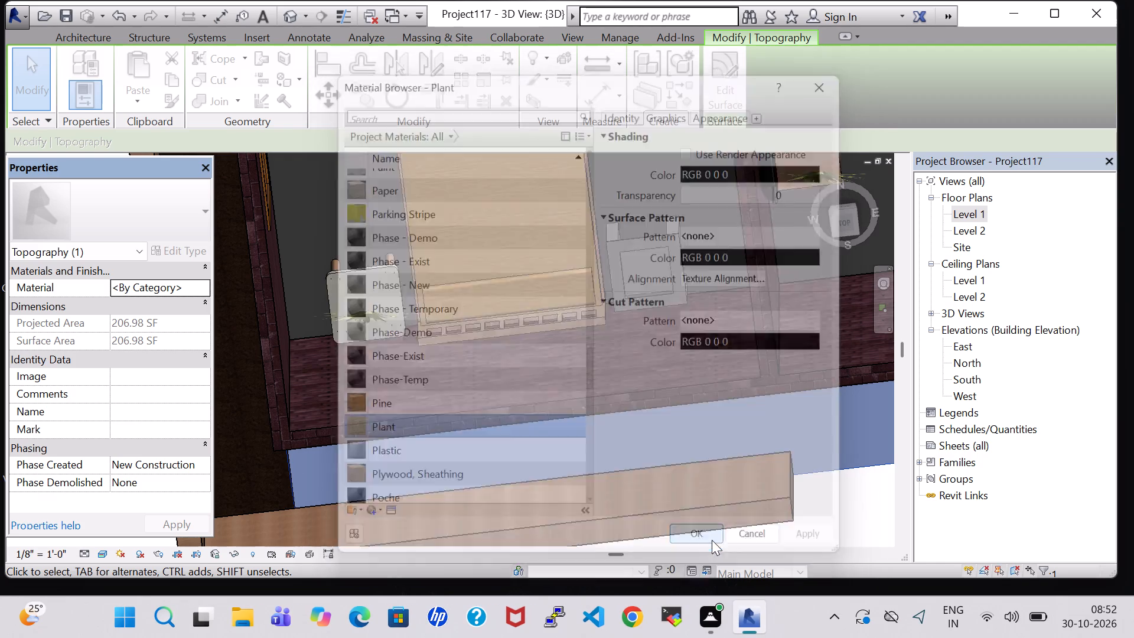
{"action": "left_click", "coordinate": [846, 490]}
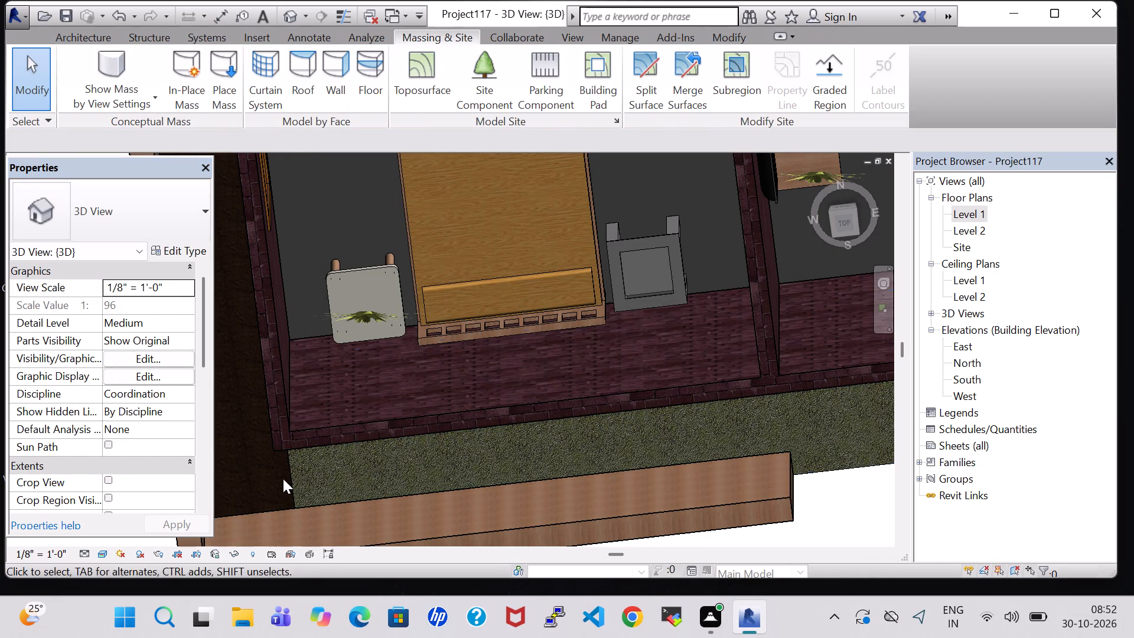
Assign the Plant material to the Bedroom-3/Bedroom-5 side strip's toposurface.
{"action": "scroll", "coordinate": [288, 482], "scroll_direction": "down", "scroll_amount": 7}
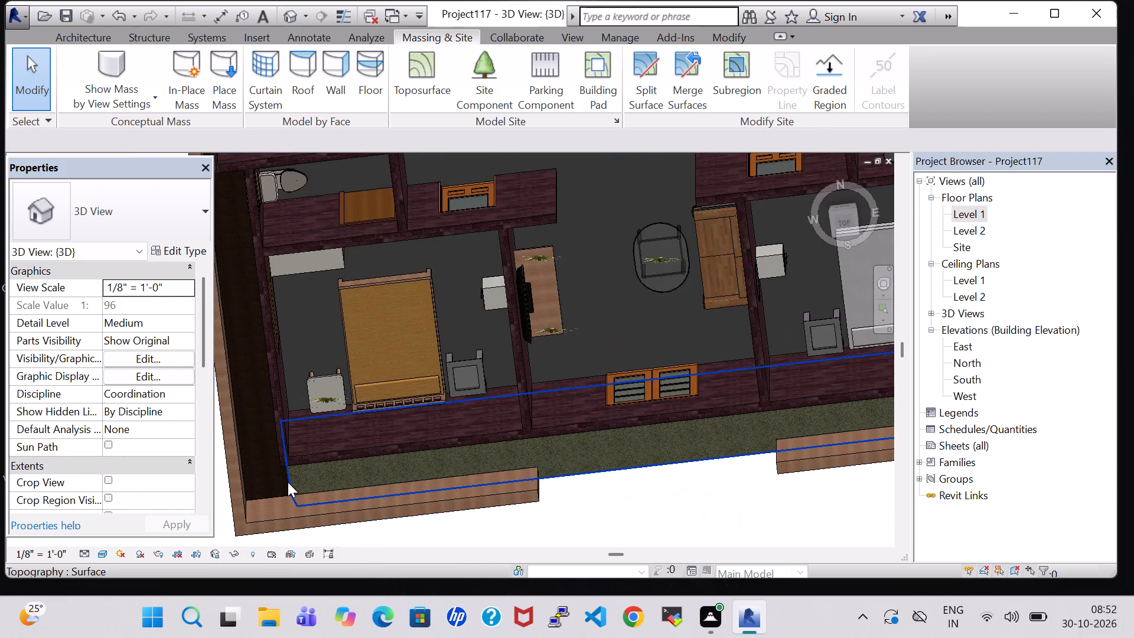
{"action": "left_click", "coordinate": [288, 482]}
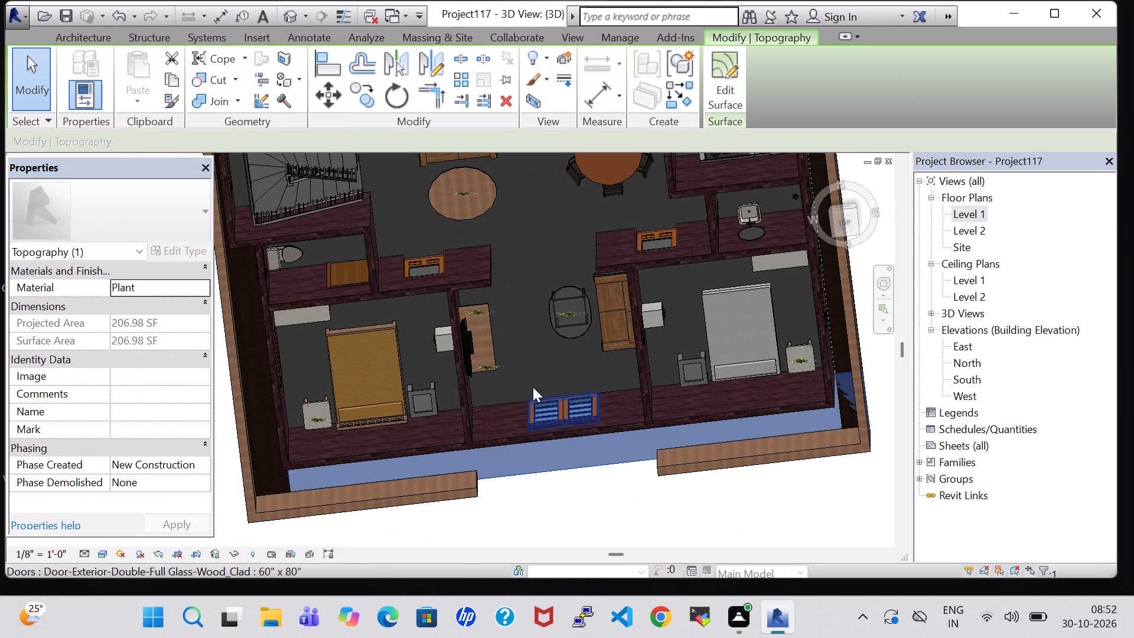
{"action": "middle_click_drag", "start_coordinate": [533, 382], "coordinate": [530, 431], "text": "shift"}
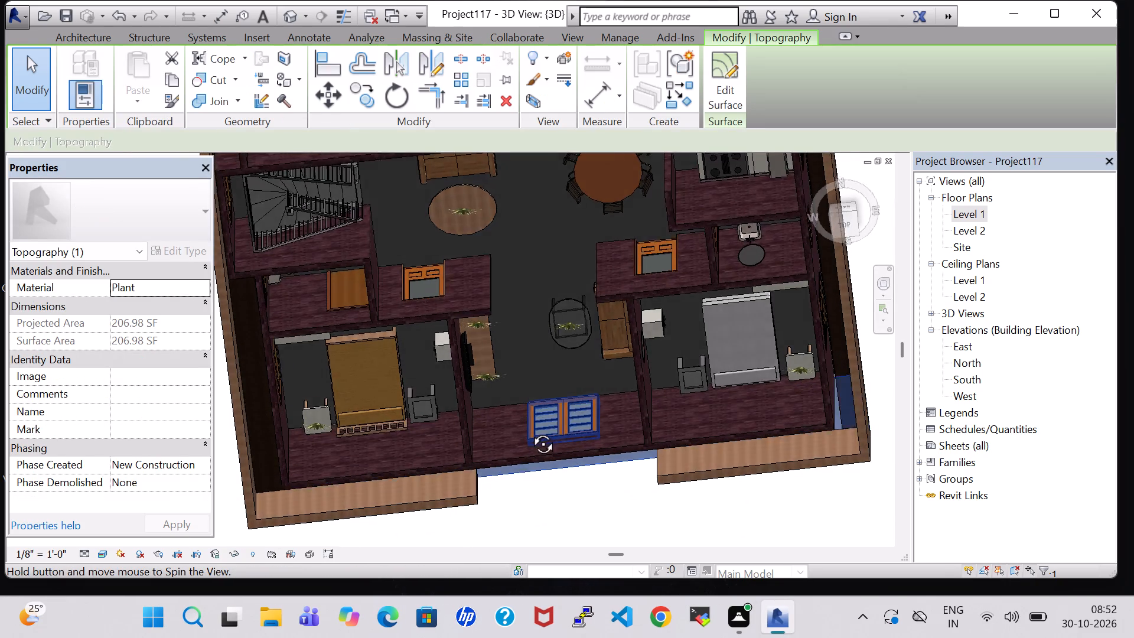
{"action": "middle_click_drag", "start_coordinate": [530, 431], "coordinate": [521, 310], "text": "shift"}
{"action": "middle_click_drag", "start_coordinate": [521, 310], "coordinate": [521, 291], "text": "shift"}
{"action": "left_click", "coordinate": [559, 494]}
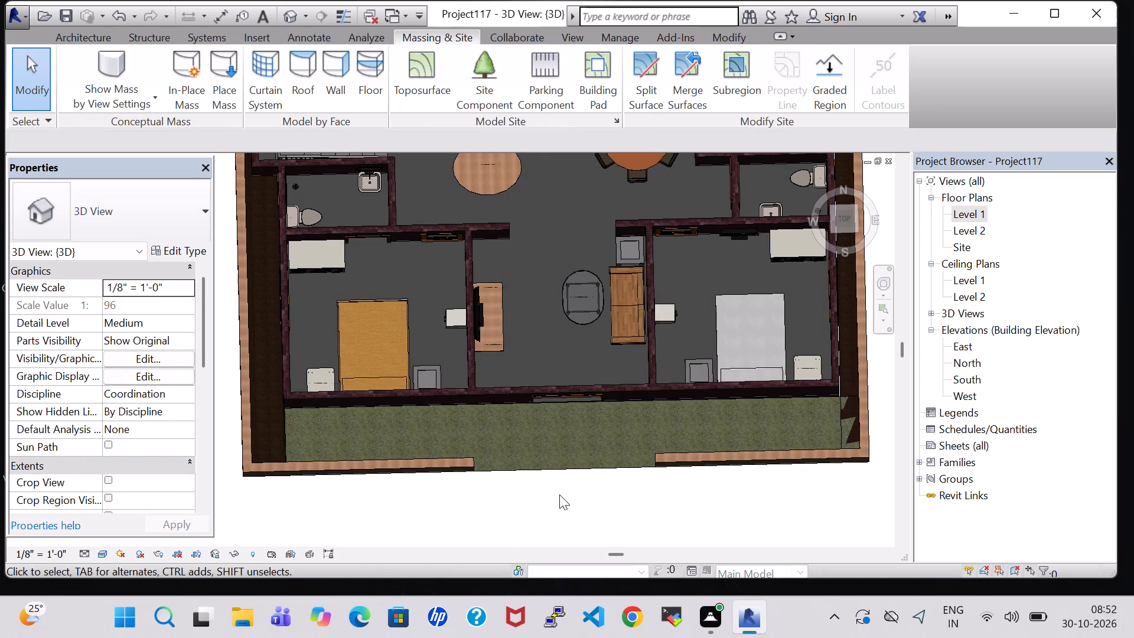
{"action": "left_click", "coordinate": [838, 343]}
{"action": "left_click", "coordinate": [889, 377]}
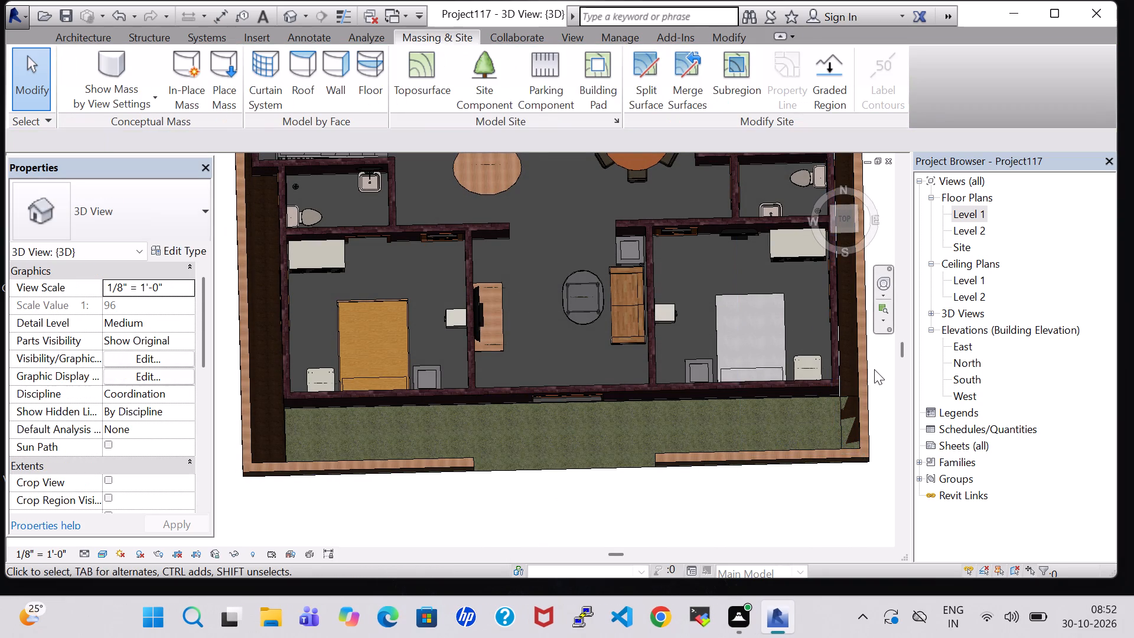
{"action": "left_click", "coordinate": [843, 373]}
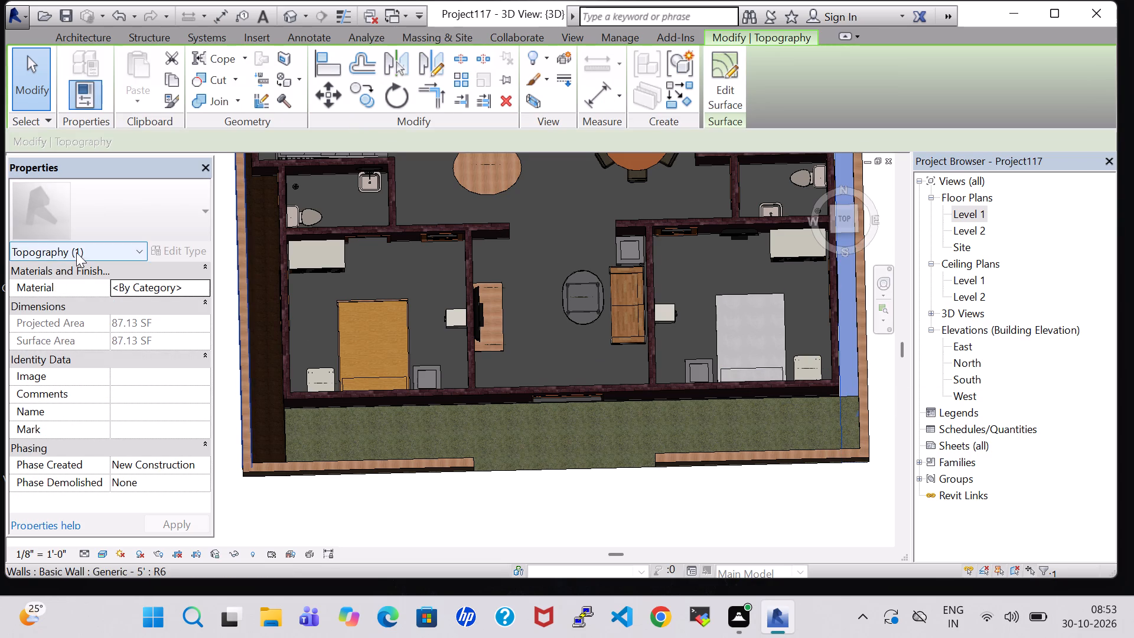
{"action": "left_click", "coordinate": [204, 284]}
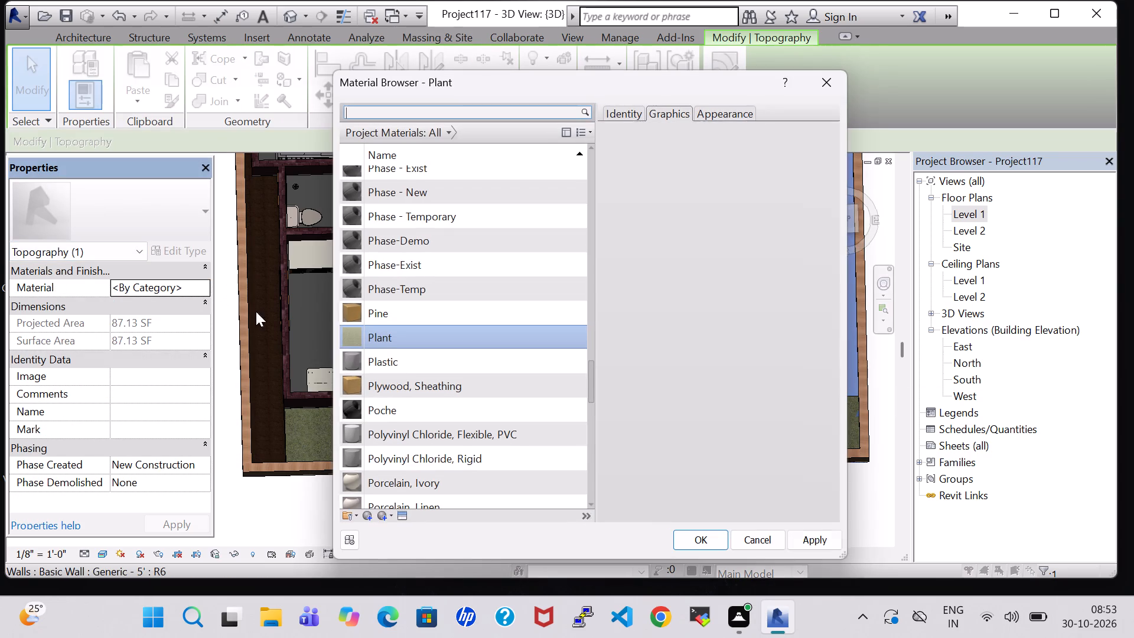
{"action": "left_click", "coordinate": [683, 533]}
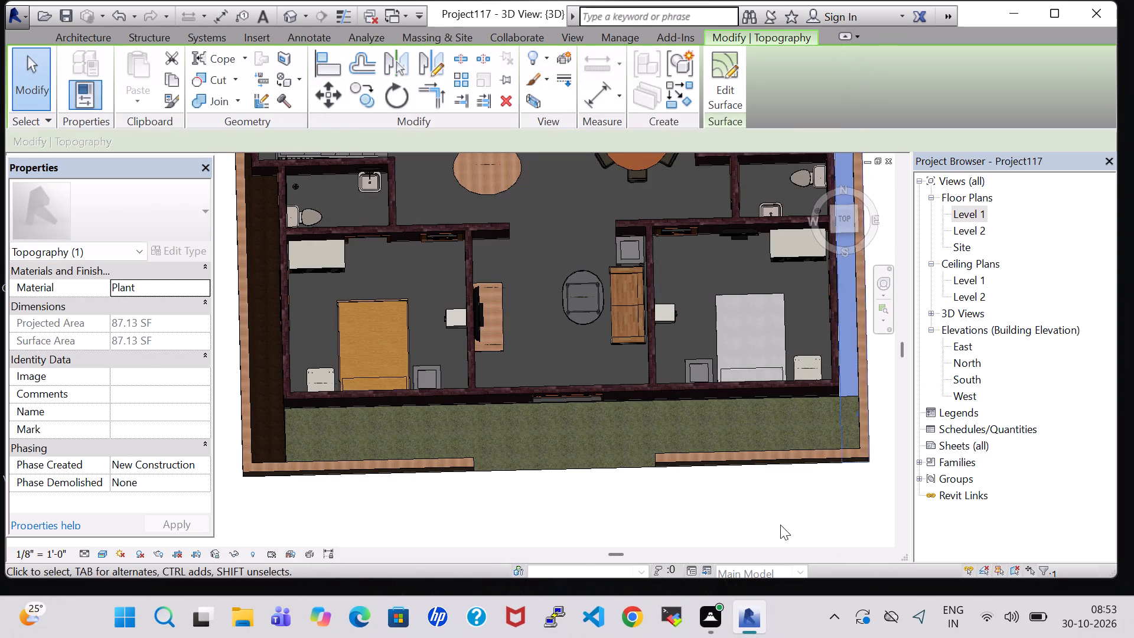
{"action": "left_click", "coordinate": [780, 525]}
Add a point at elevation 0' 0" to the Bedroom-3/Bedroom-5 side strip's toposurface, at the house floor's endpoint at Bedroom-3's rear outer corner.
{"action": "scroll", "coordinate": [806, 368], "scroll_direction": "up", "scroll_amount": 1}
{"action": "middle_click_drag", "start_coordinate": [806, 368], "coordinate": [667, 559]}
{"action": "middle_click_drag", "start_coordinate": [700, 321], "coordinate": [718, 491]}
{"action": "middle_click_drag", "start_coordinate": [782, 377], "coordinate": [759, 379], "text": "shift"}
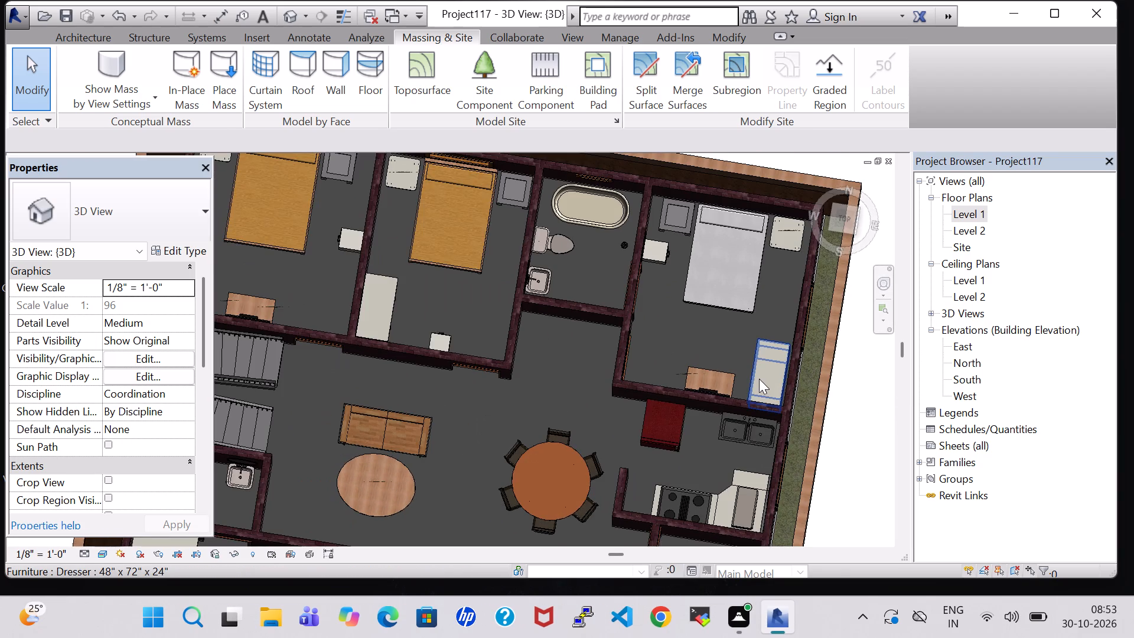
{"action": "scroll", "coordinate": [759, 379], "scroll_direction": "up", "scroll_amount": 4}
{"action": "middle_click_drag", "start_coordinate": [761, 379], "coordinate": [737, 374], "text": "shift"}
{"action": "middle_click_drag", "start_coordinate": [772, 434], "coordinate": [671, 392]}
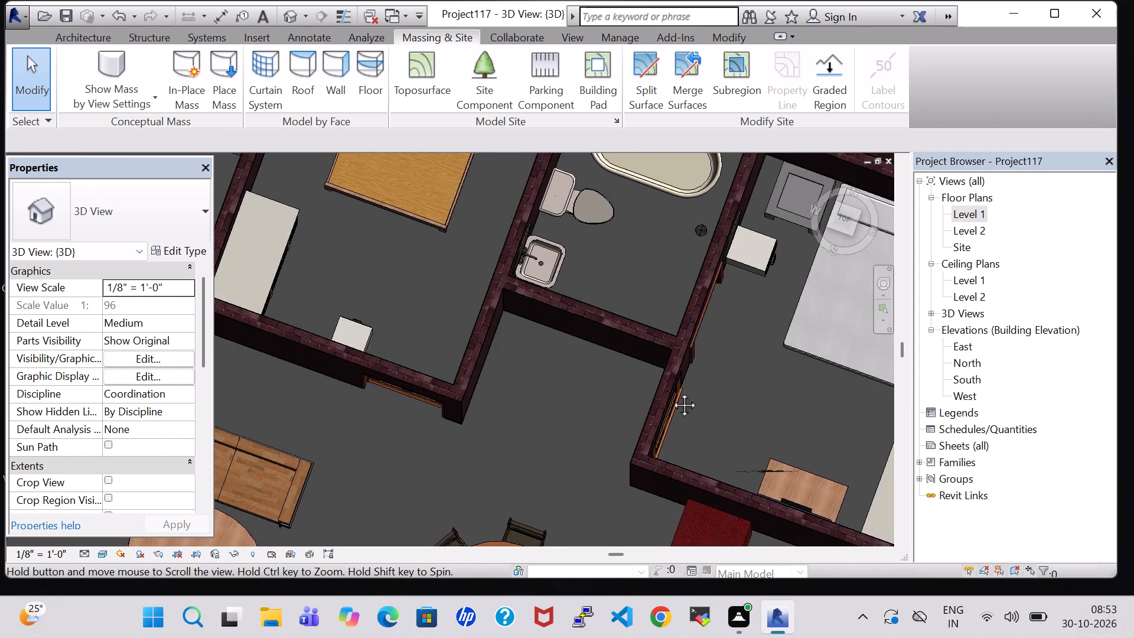
{"action": "middle_click_drag", "start_coordinate": [671, 392], "coordinate": [247, 232]}
{"action": "left_click", "coordinate": [446, 272]}
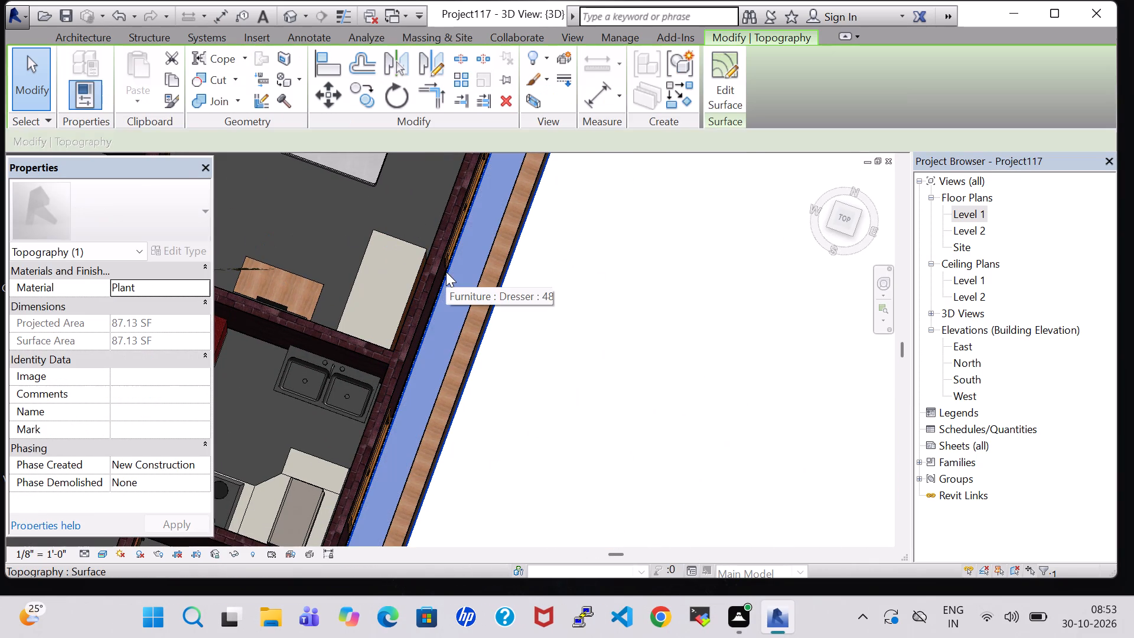
{"action": "middle_click_drag", "start_coordinate": [497, 250], "coordinate": [535, 523]}
{"action": "scroll", "coordinate": [497, 250], "scroll_direction": "up", "scroll_amount": 1}
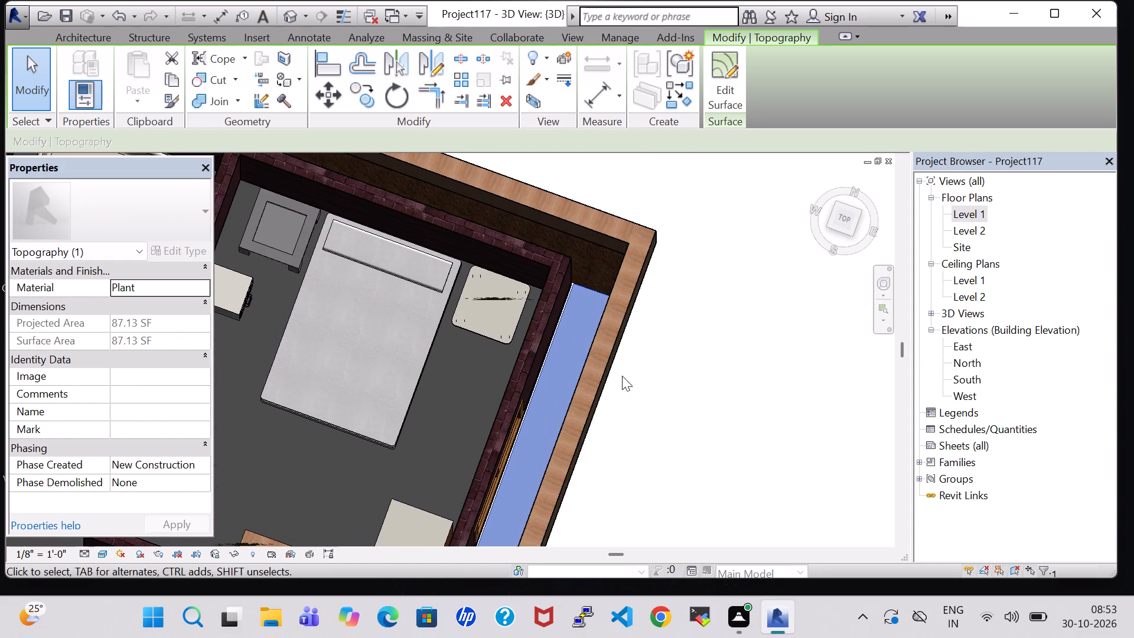
{"action": "scroll", "coordinate": [621, 299], "scroll_direction": "up", "scroll_amount": 6}
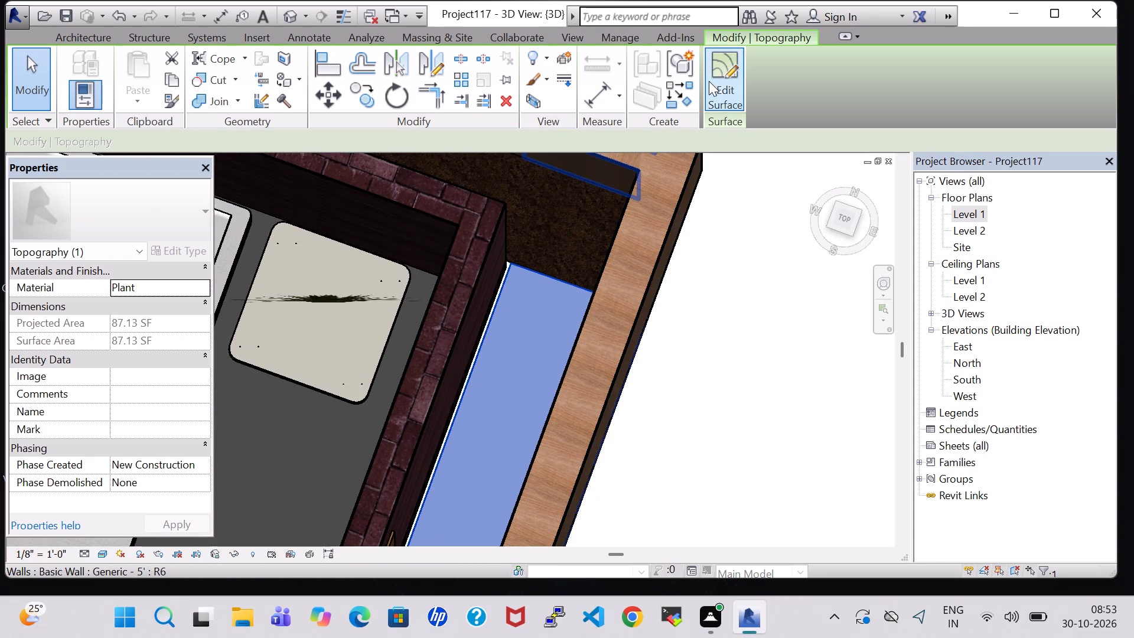
{"action": "left_click", "coordinate": [714, 84]}
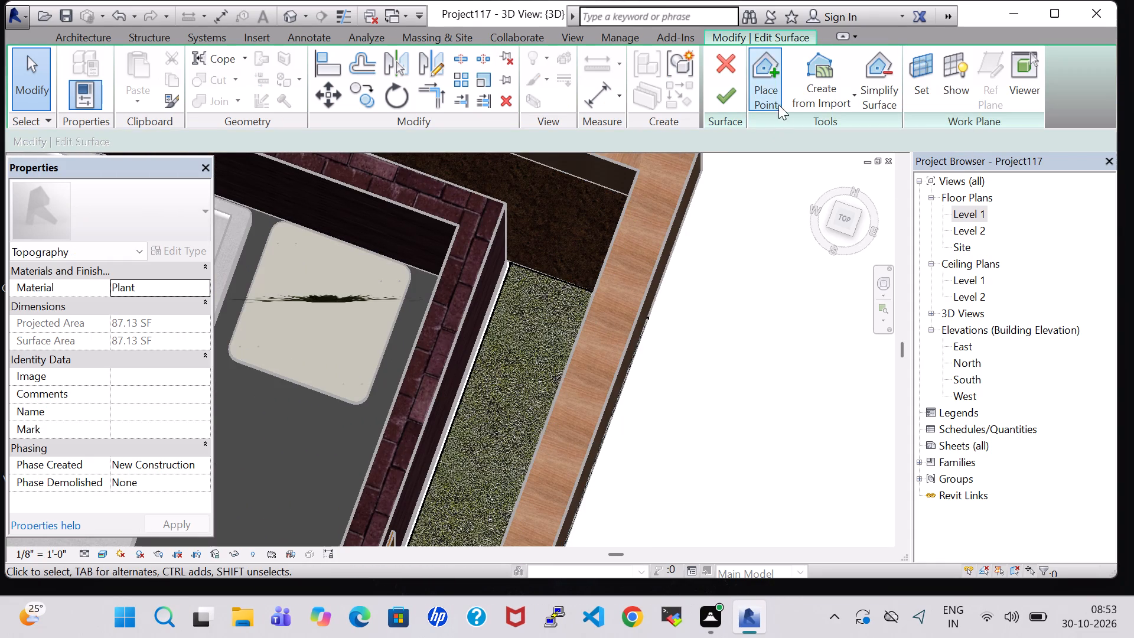
{"action": "left_click", "coordinate": [779, 92]}
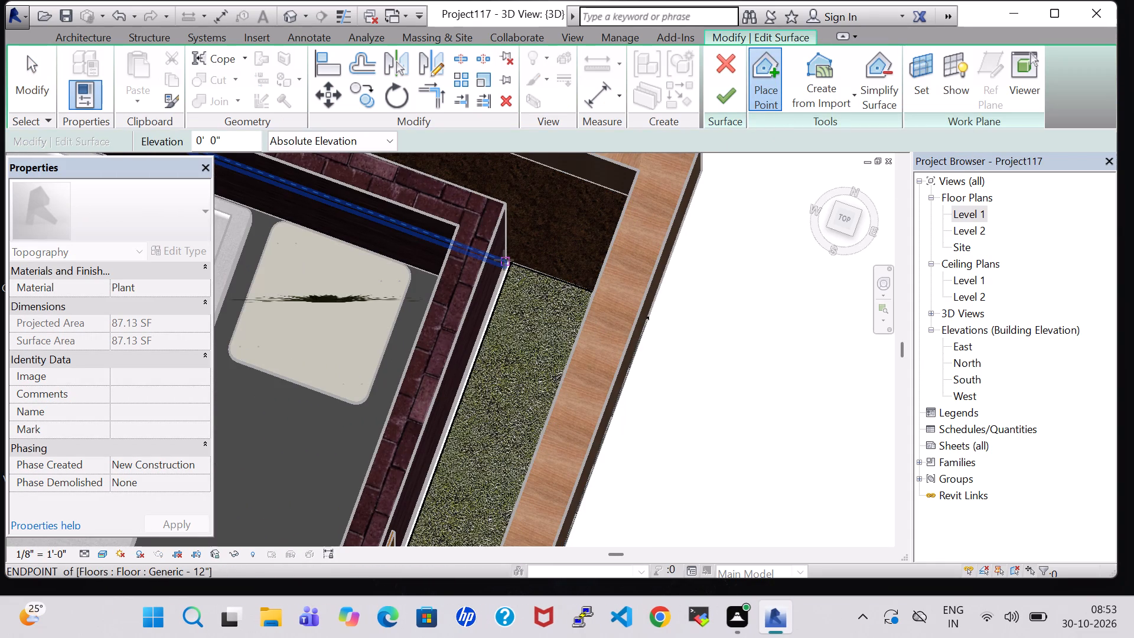
{"action": "left_click", "coordinate": [504, 260]}
{"action": "scroll", "coordinate": [494, 395], "scroll_direction": "down", "scroll_amount": 4}
{"action": "middle_click_drag", "start_coordinate": [494, 395], "coordinate": [507, 279]}
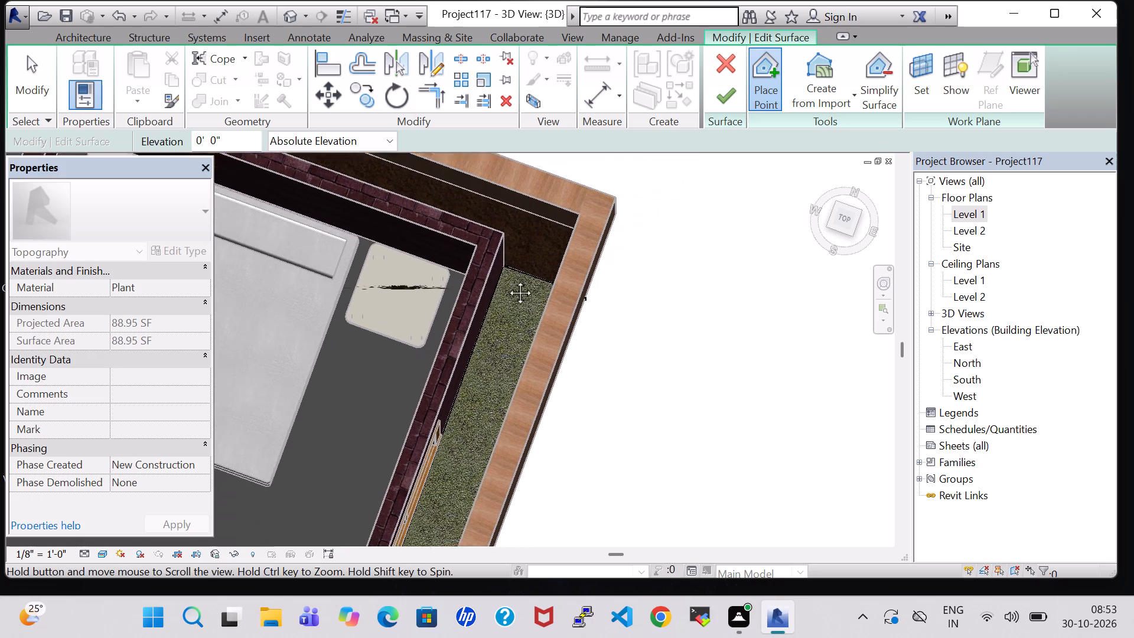
{"action": "middle_click_drag", "start_coordinate": [507, 279], "coordinate": [523, 136]}
{"action": "middle_click_drag", "start_coordinate": [402, 468], "coordinate": [530, 127]}
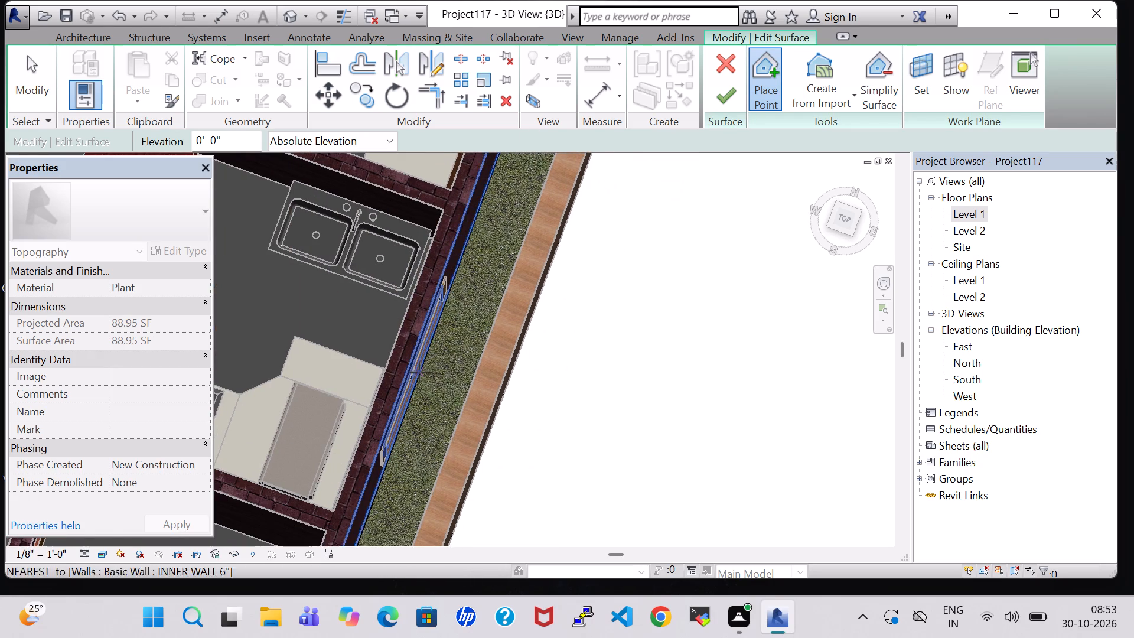
{"action": "middle_click_drag", "start_coordinate": [419, 372], "coordinate": [496, 144]}
{"action": "middle_click_drag", "start_coordinate": [437, 364], "coordinate": [506, 135]}
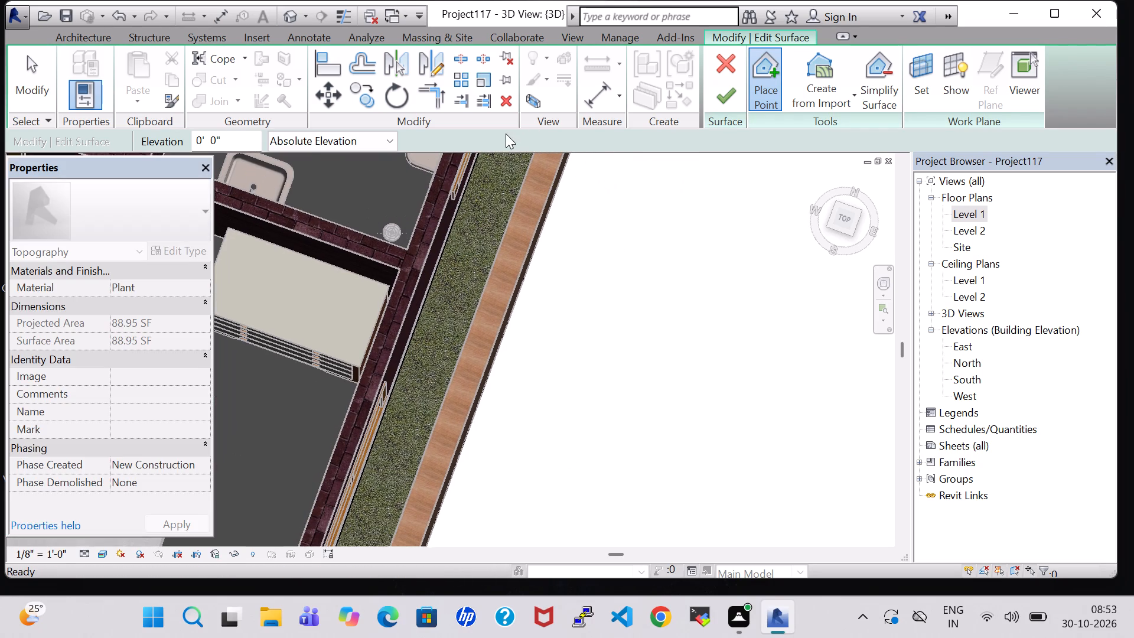
{"action": "left_click", "coordinate": [727, 99]}
Assign the Plant material to the rear strip's toposurface behind Bedroom-3.
{"action": "scroll", "coordinate": [418, 327], "scroll_direction": "down", "scroll_amount": 2}
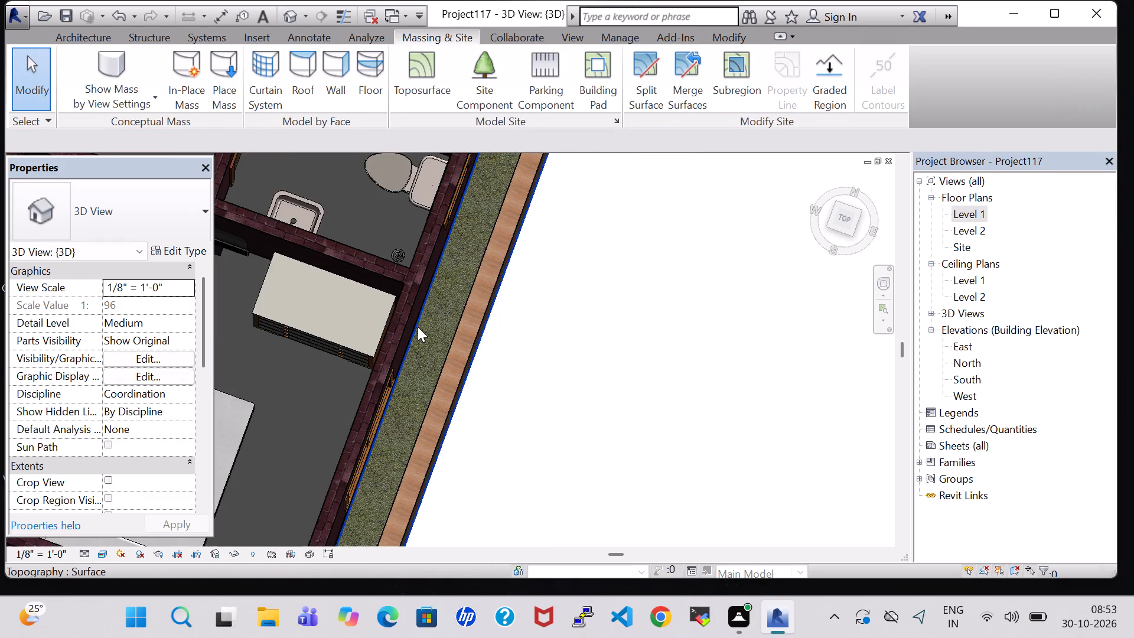
{"action": "scroll", "coordinate": [418, 327], "scroll_direction": "down", "scroll_amount": 1}
{"action": "middle_click_drag", "start_coordinate": [445, 247], "coordinate": [475, 582]}
{"action": "middle_click_drag", "start_coordinate": [610, 246], "coordinate": [580, 572]}
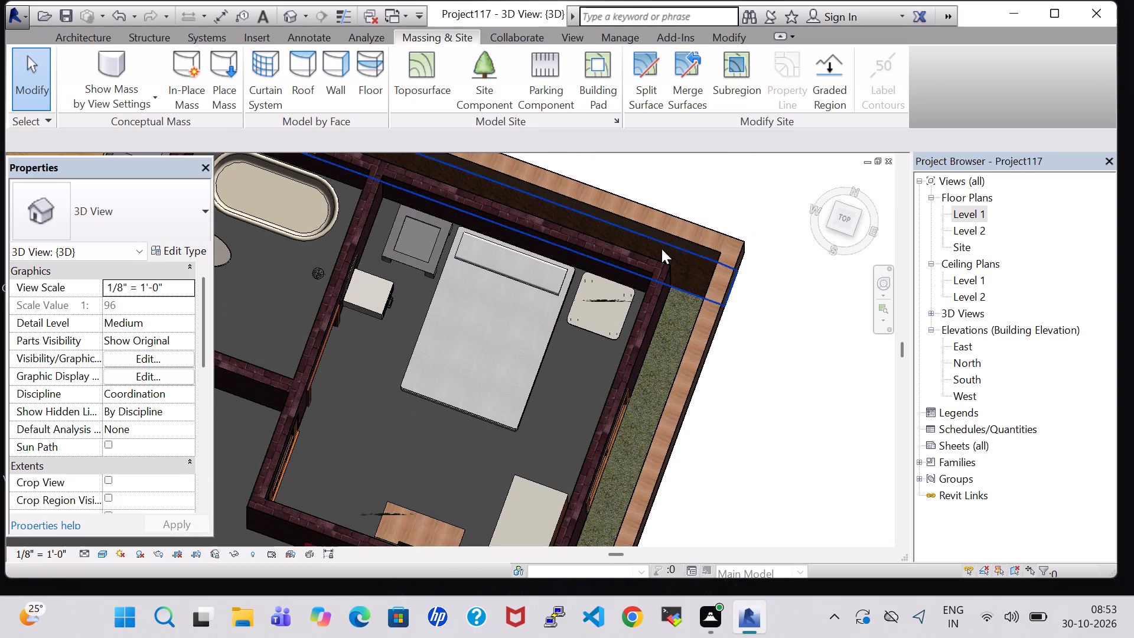
{"action": "left_click", "coordinate": [666, 249]}
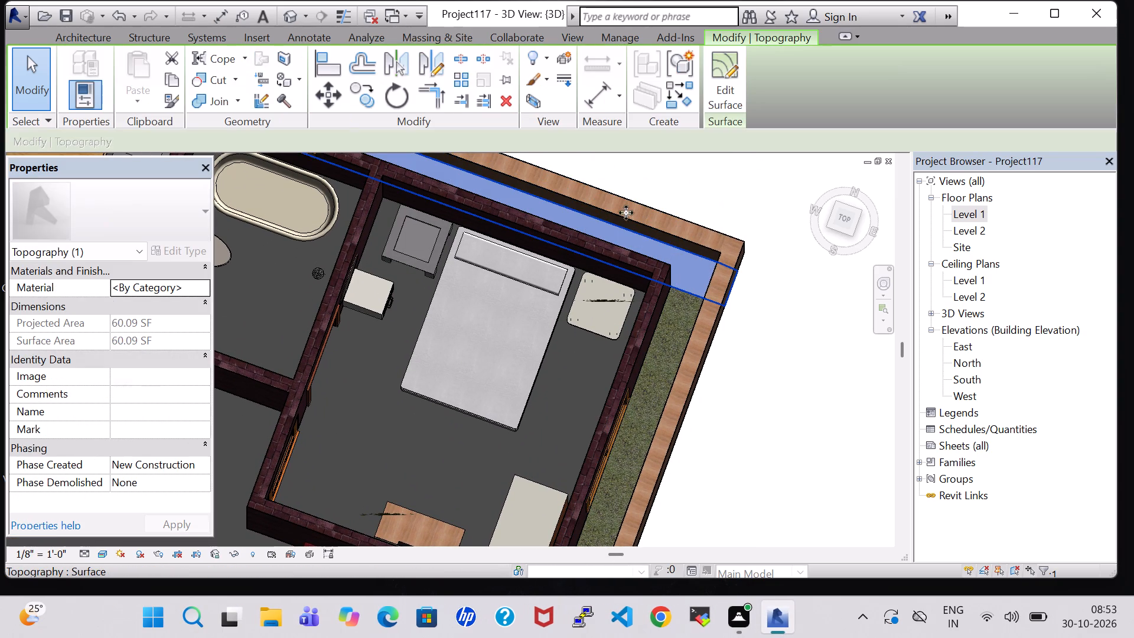
{"action": "left_click", "coordinate": [204, 282]}
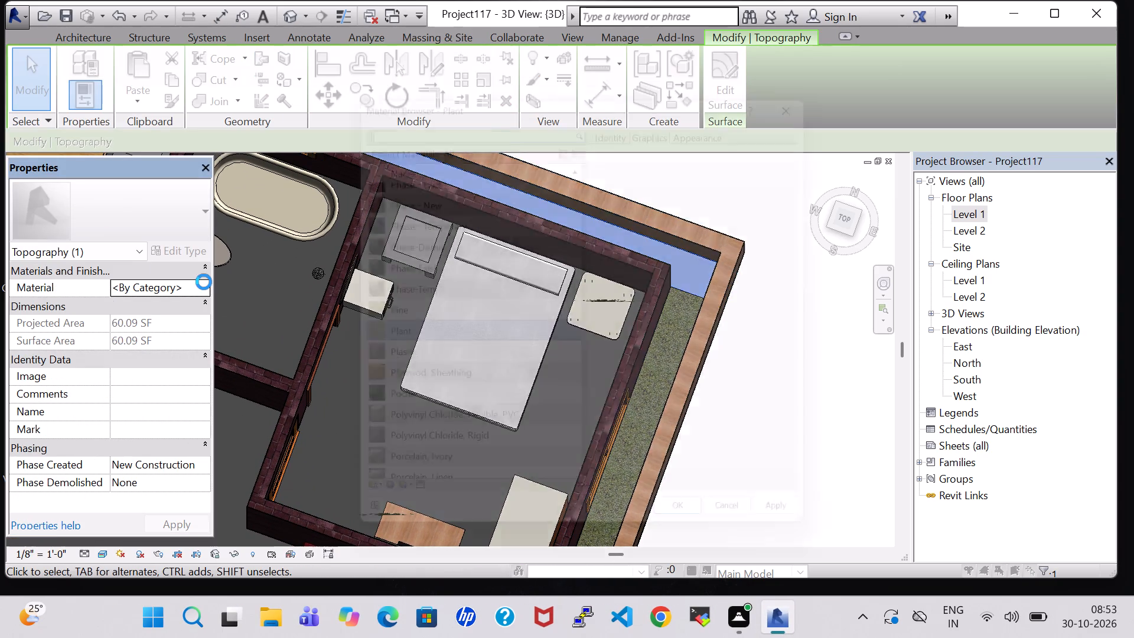
{"action": "left_click", "coordinate": [724, 542]}
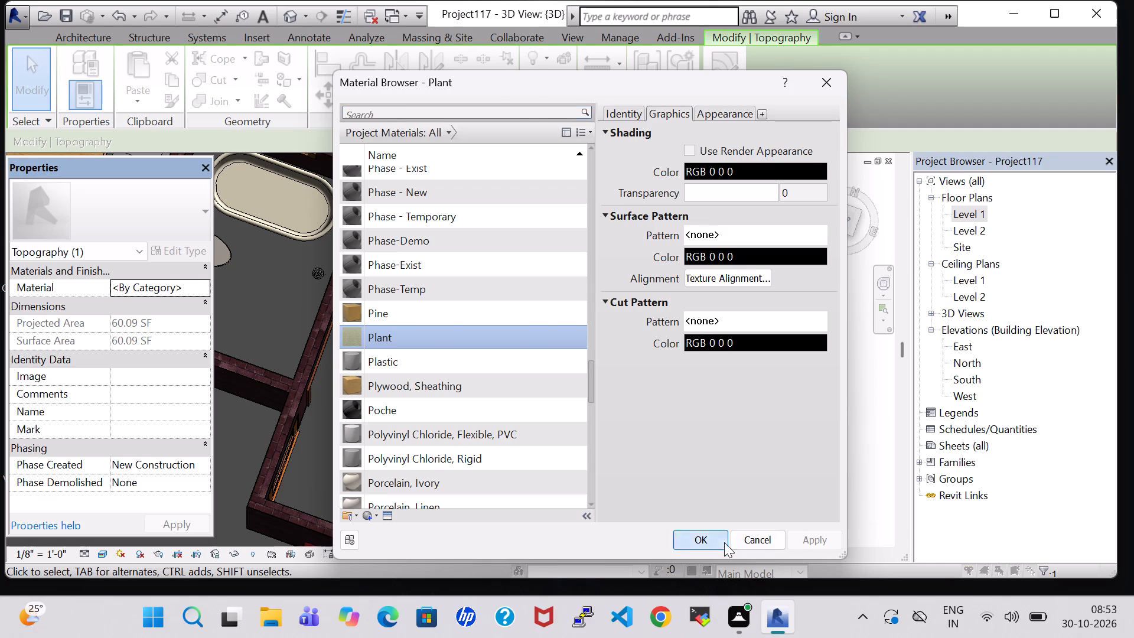
{"action": "left_click", "coordinate": [719, 373]}
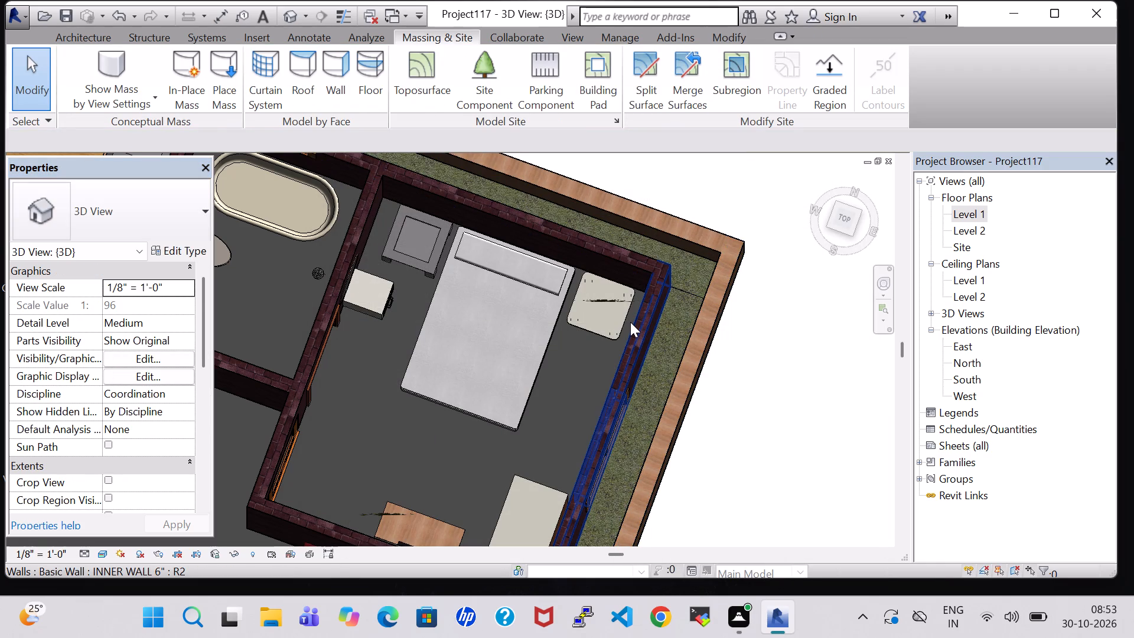
Assign the Plant material to the side strip's toposurface beside the rear corner bedroom on the staircase side.
{"action": "scroll", "coordinate": [635, 328], "scroll_direction": "down", "scroll_amount": 2}
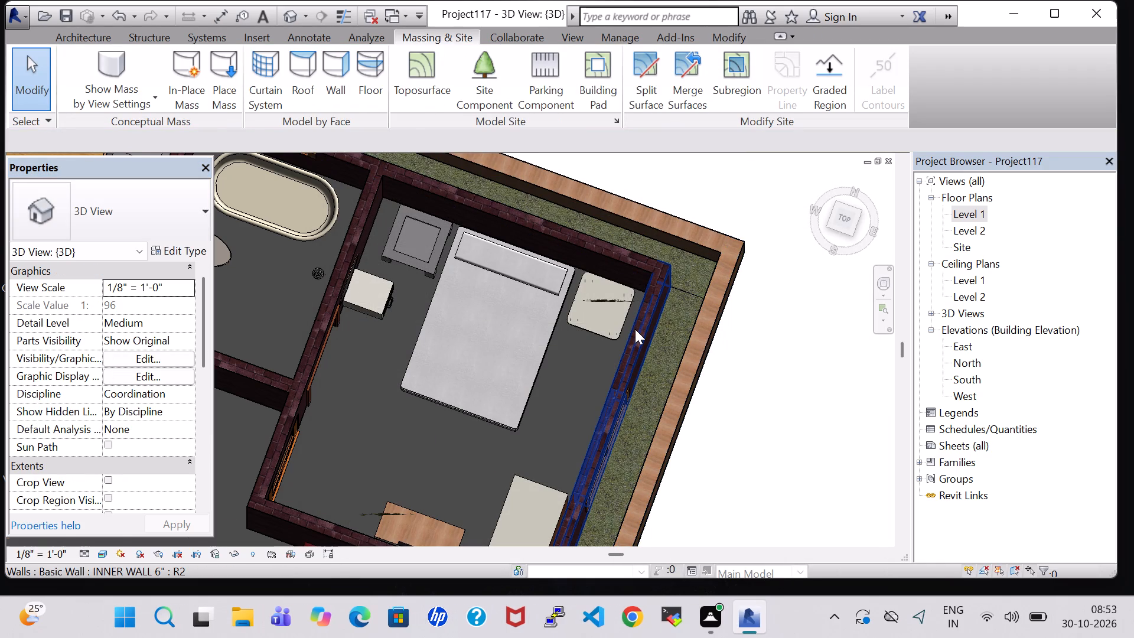
{"action": "scroll", "coordinate": [635, 329], "scroll_direction": "down", "scroll_amount": 1}
{"action": "middle_click_drag", "start_coordinate": [604, 208], "coordinate": [646, 245], "text": "shift"}
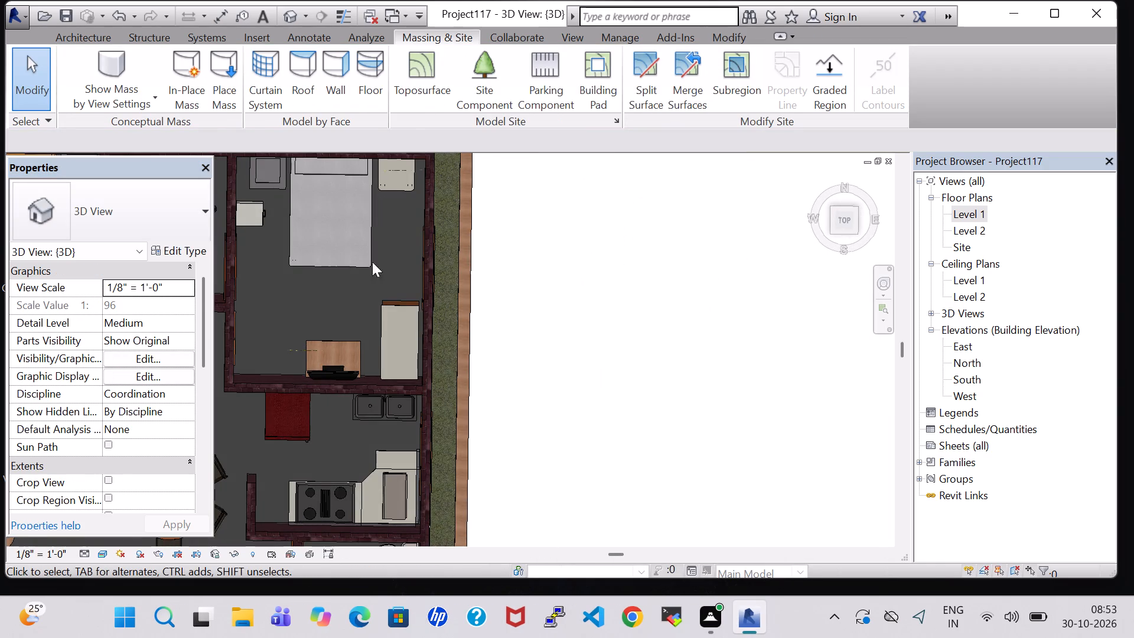
{"action": "middle_click_drag", "start_coordinate": [282, 261], "coordinate": [698, 477]}
{"action": "middle_click_drag", "start_coordinate": [458, 434], "coordinate": [882, 418]}
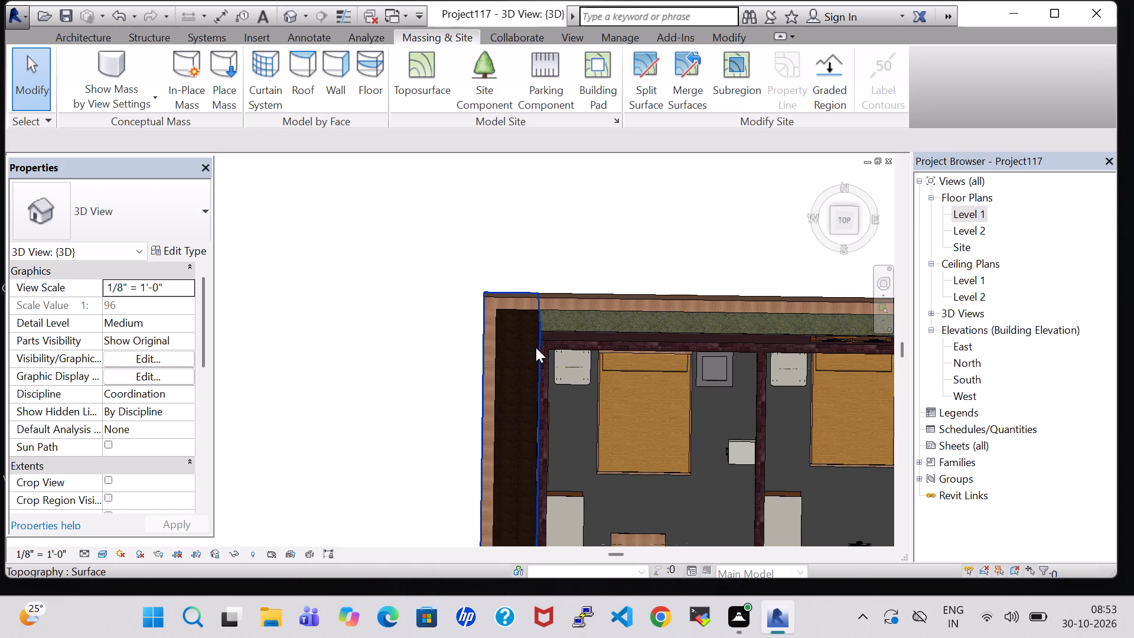
{"action": "left_click", "coordinate": [534, 366]}
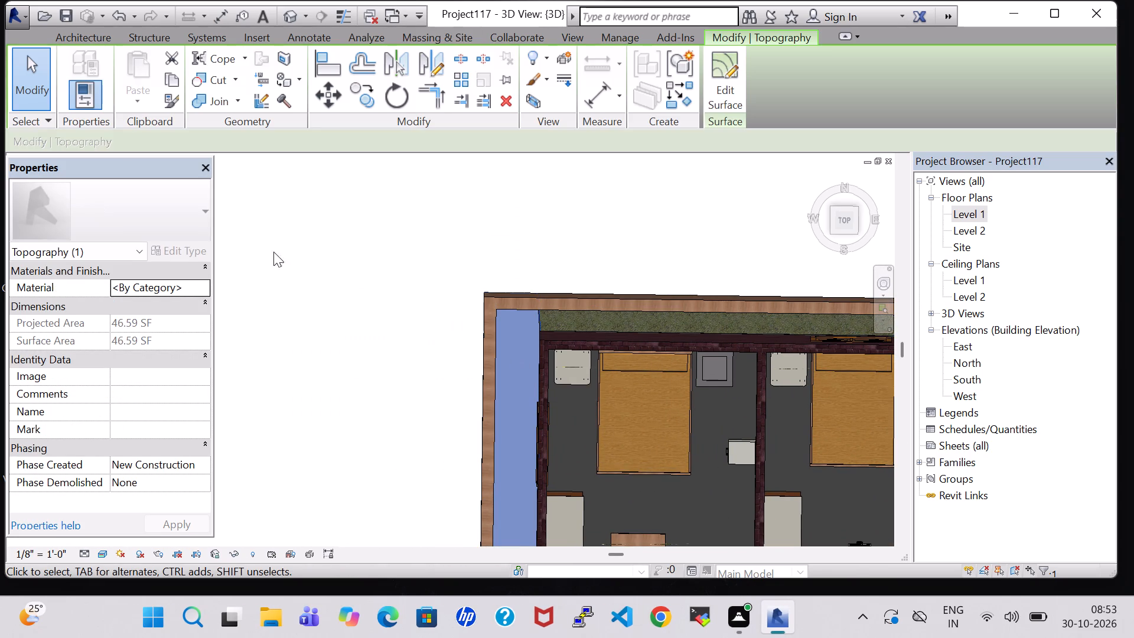
{"action": "left_click", "coordinate": [207, 284]}
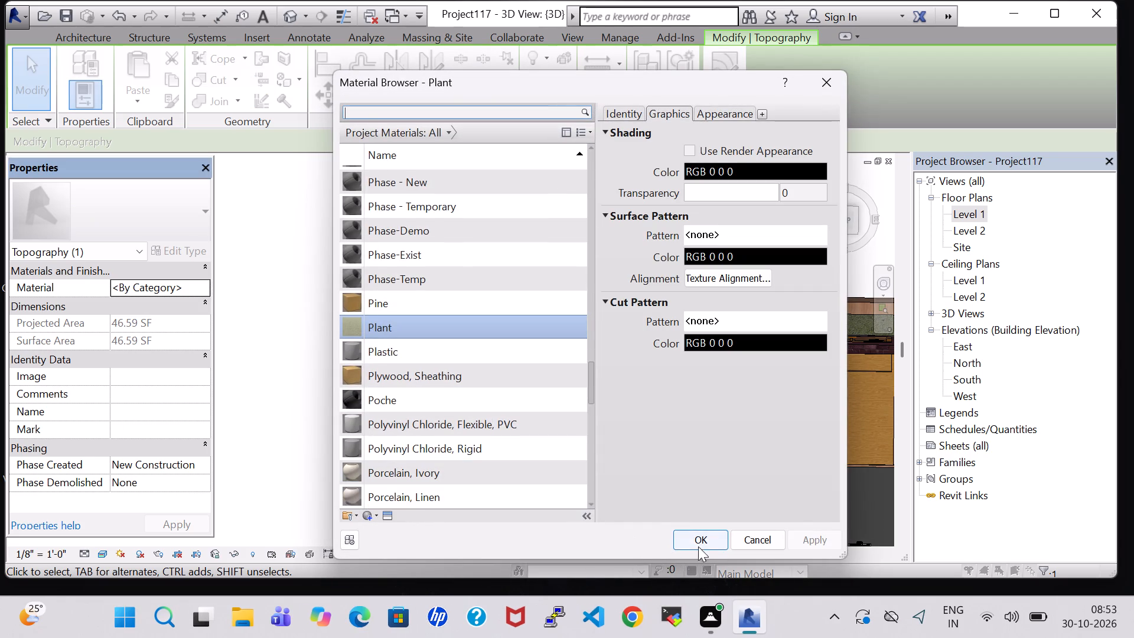
{"action": "left_click", "coordinate": [698, 538]}
{"action": "left_click", "coordinate": [416, 408]}
Examine the whole house and its surrounding ground strips in 3D, from above and from the front.
{"action": "scroll", "coordinate": [416, 408], "scroll_direction": "down", "scroll_amount": 3}
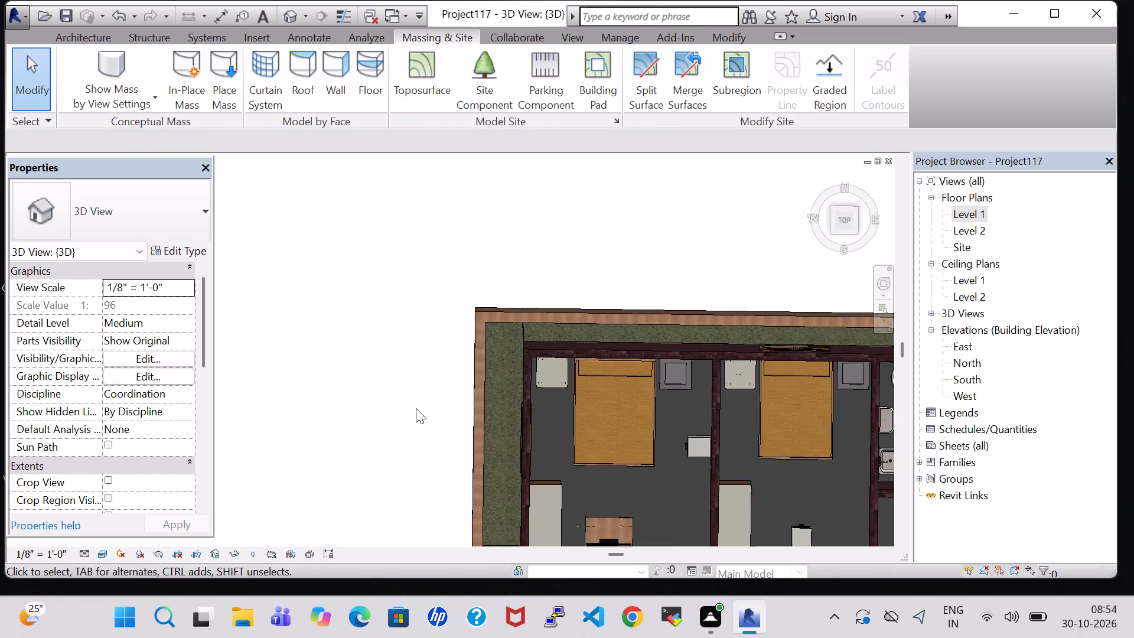
{"action": "scroll", "coordinate": [416, 408], "scroll_direction": "down", "scroll_amount": 4}
{"action": "middle_click_drag", "start_coordinate": [503, 431], "coordinate": [565, 269]}
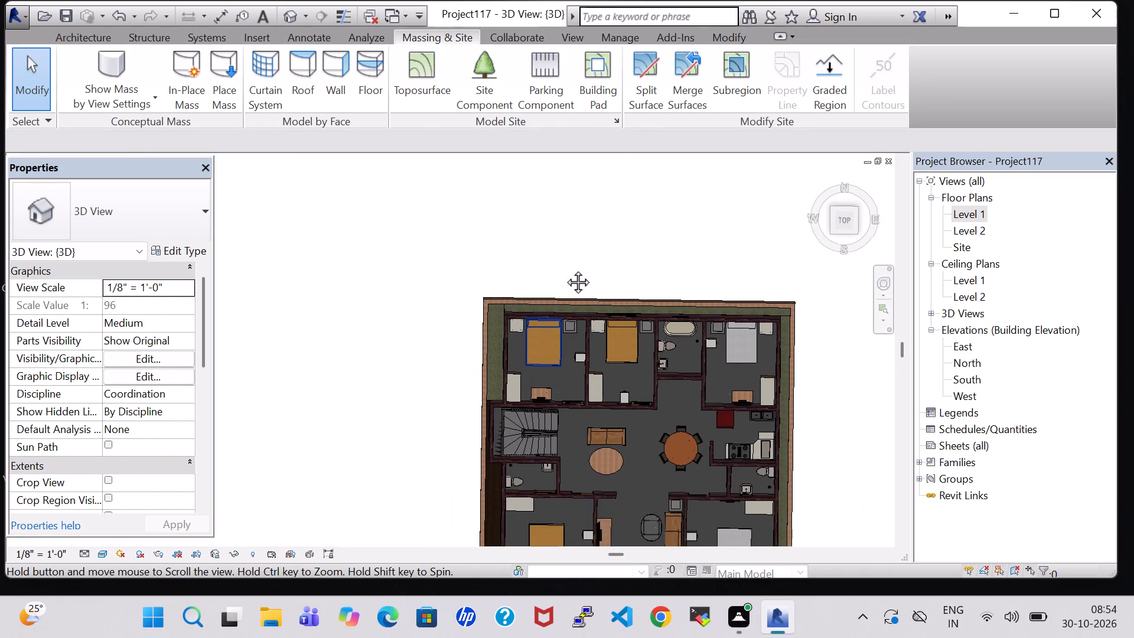
{"action": "middle_click_drag", "start_coordinate": [565, 269], "coordinate": [553, 233]}
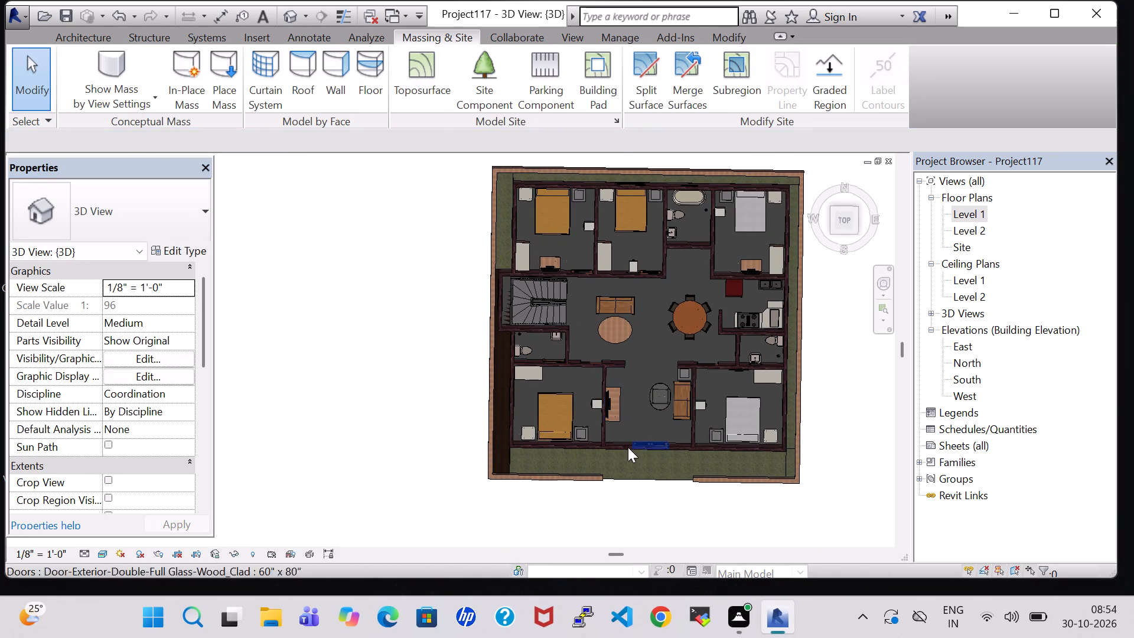
{"action": "middle_click_drag", "start_coordinate": [633, 525], "coordinate": [618, 508]}
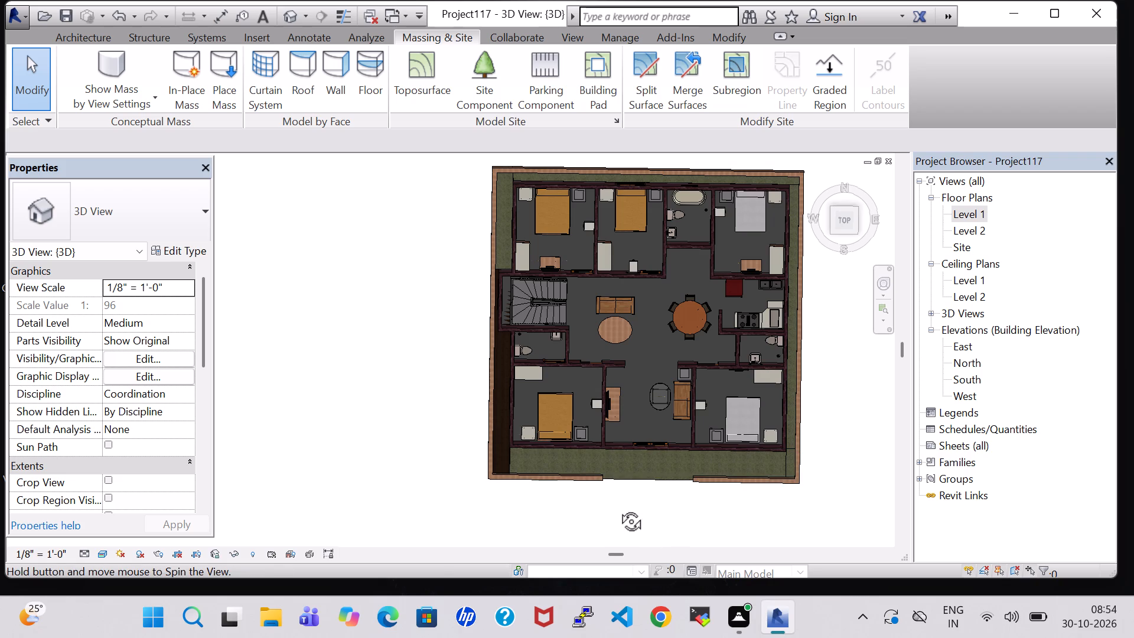
{"action": "middle_click_drag", "start_coordinate": [618, 508], "coordinate": [623, 382]}
{"action": "middle_click_drag", "start_coordinate": [635, 486], "coordinate": [647, 408], "text": "shift"}
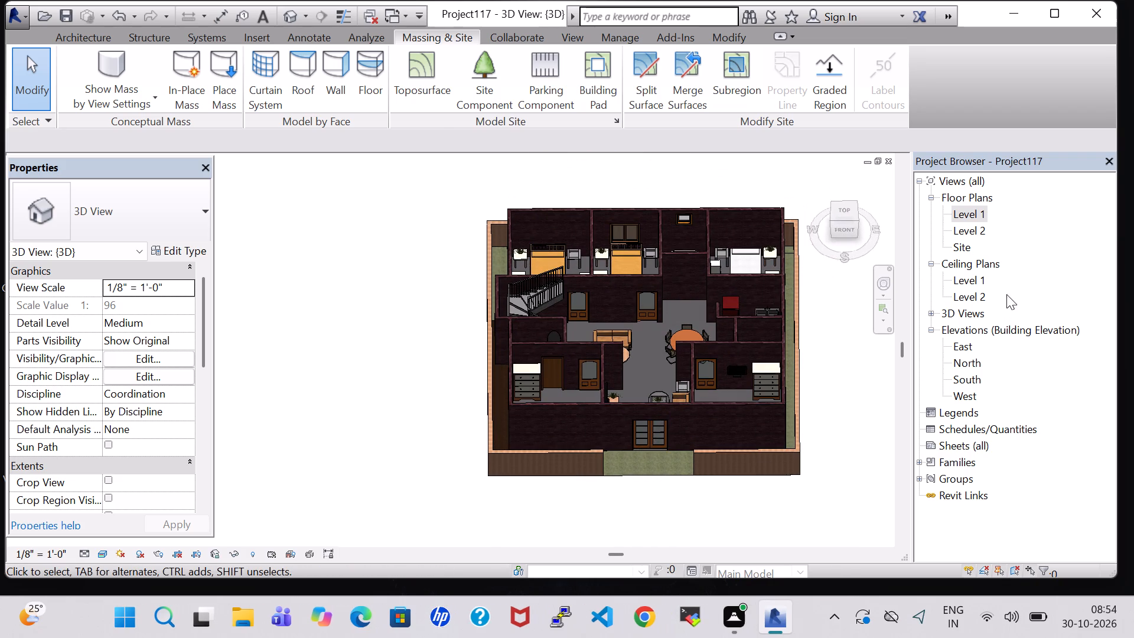
On Level 1, place four RPC Tropical Agave - 1.5' plants about 2' 9" from the front wall, two each outside Bedroom-4 and Bedroom-5.
{"action": "double_click", "coordinate": [964, 209]}
{"action": "scroll", "coordinate": [717, 369], "scroll_direction": "down", "scroll_amount": 2}
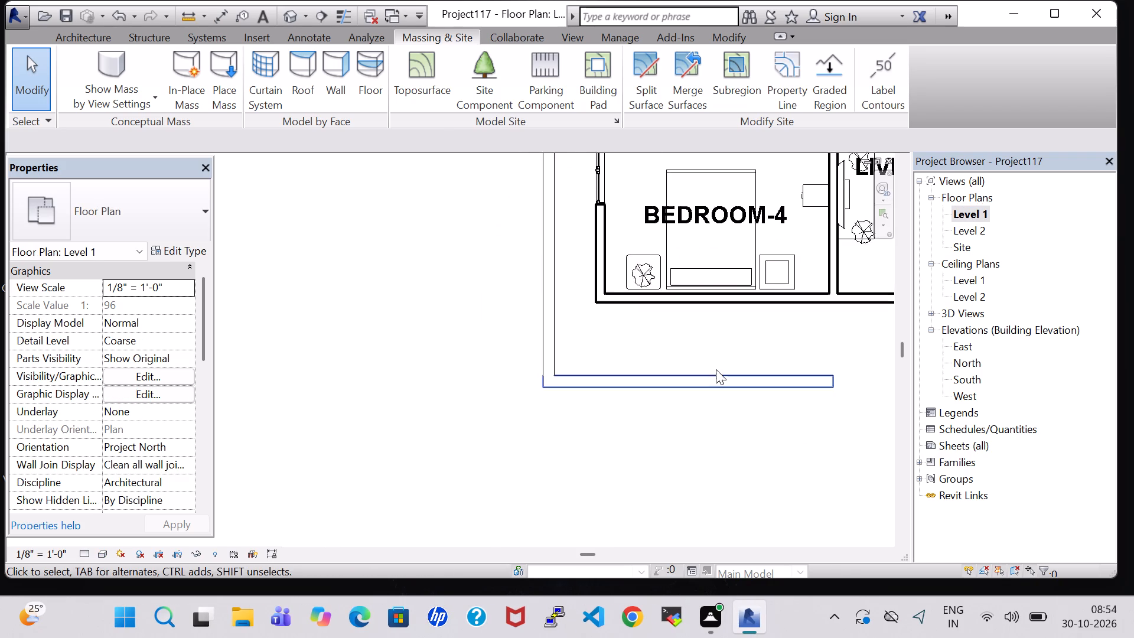
{"action": "scroll", "coordinate": [716, 369], "scroll_direction": "down", "scroll_amount": 1}
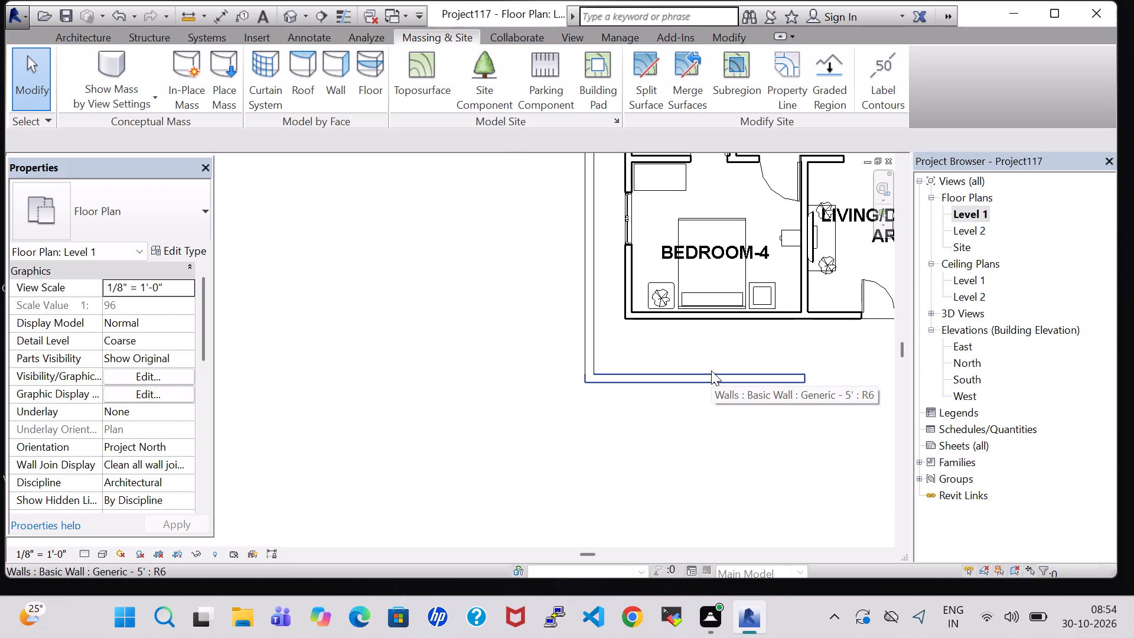
{"action": "scroll", "coordinate": [711, 370], "scroll_direction": "down", "scroll_amount": 1}
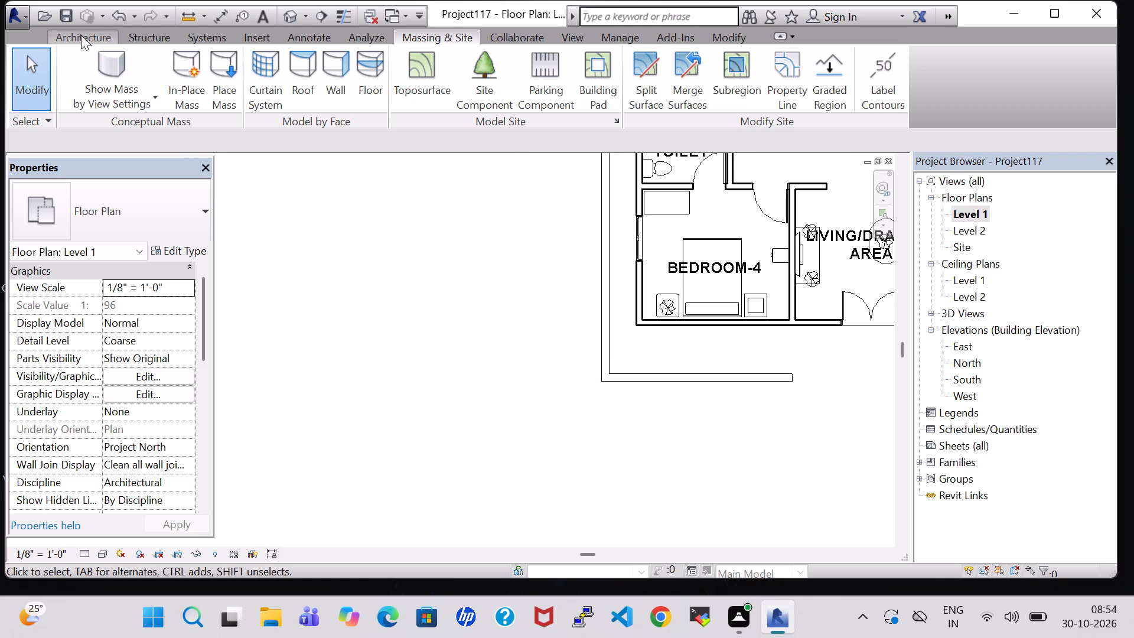
{"action": "left_click", "coordinate": [668, 307]}
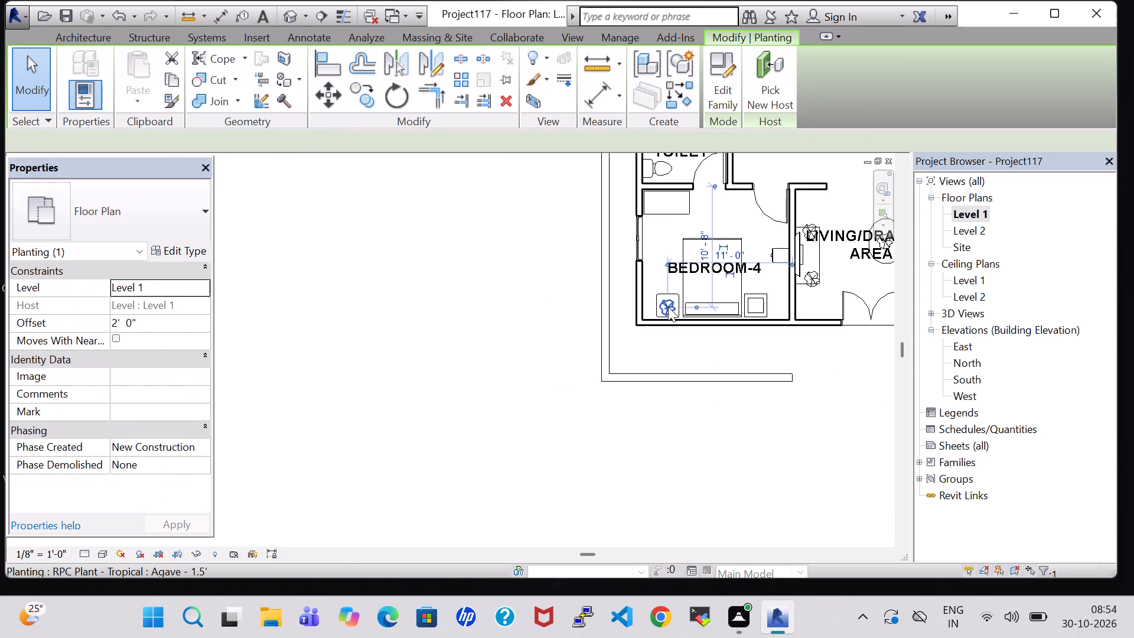
{"action": "right_click", "coordinate": [668, 307]}
{"action": "left_click", "coordinate": [738, 320]}
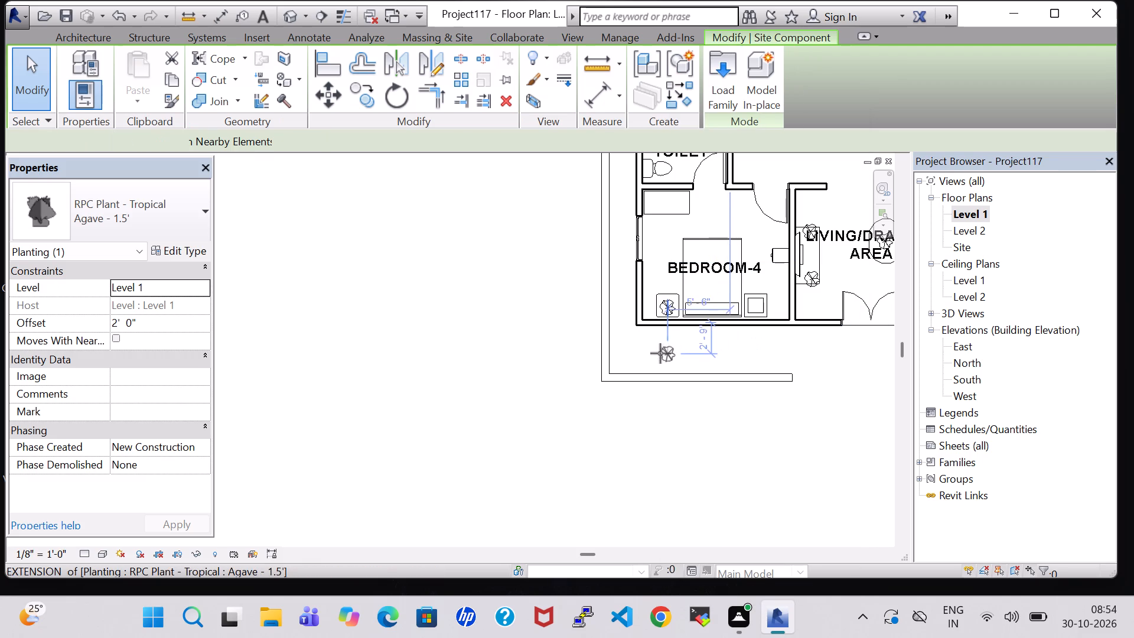
{"action": "left_click", "coordinate": [655, 353]}
{"action": "left_click", "coordinate": [749, 356]}
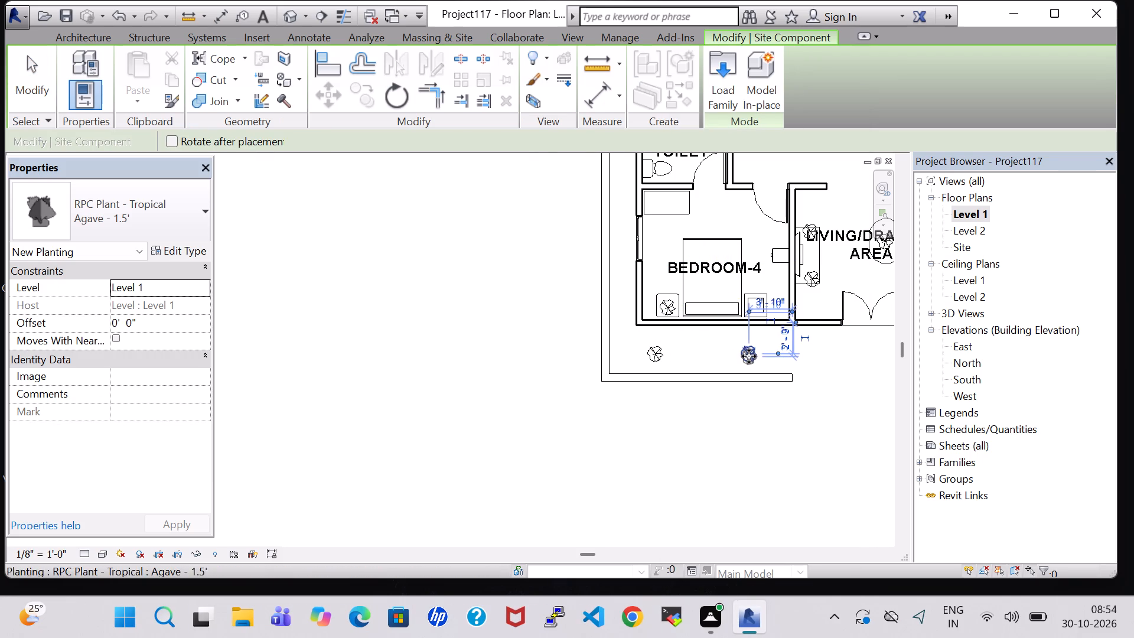
{"action": "middle_click_drag", "start_coordinate": [749, 356], "coordinate": [472, 360]}
{"action": "left_click", "coordinate": [696, 359]}
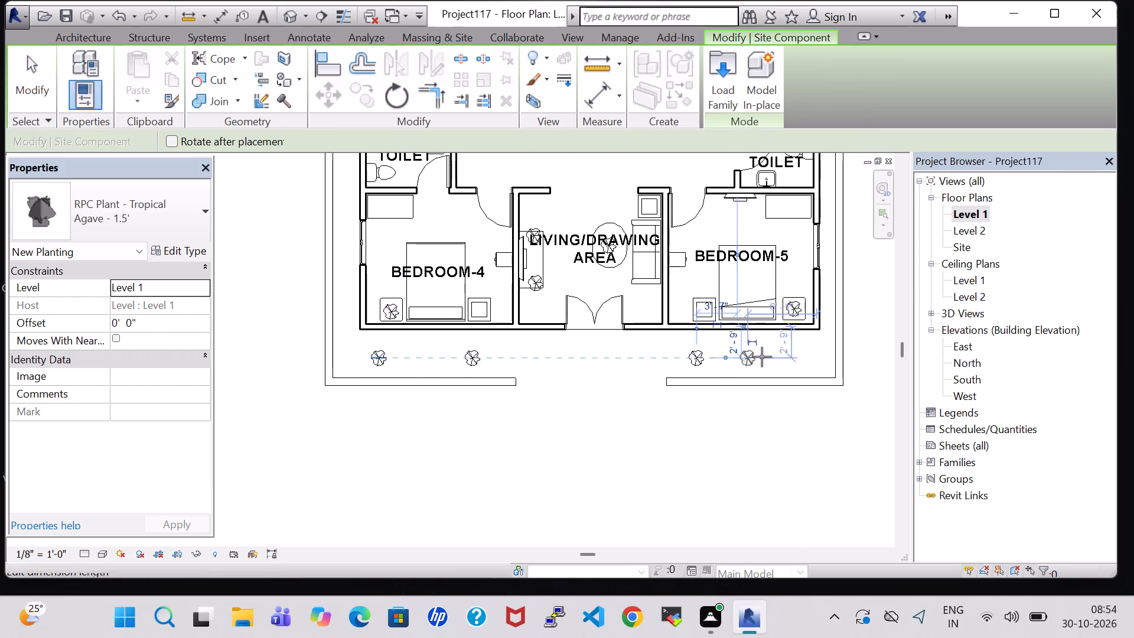
{"action": "left_click", "coordinate": [787, 357]}
{"action": "key", "text": "Escape"}
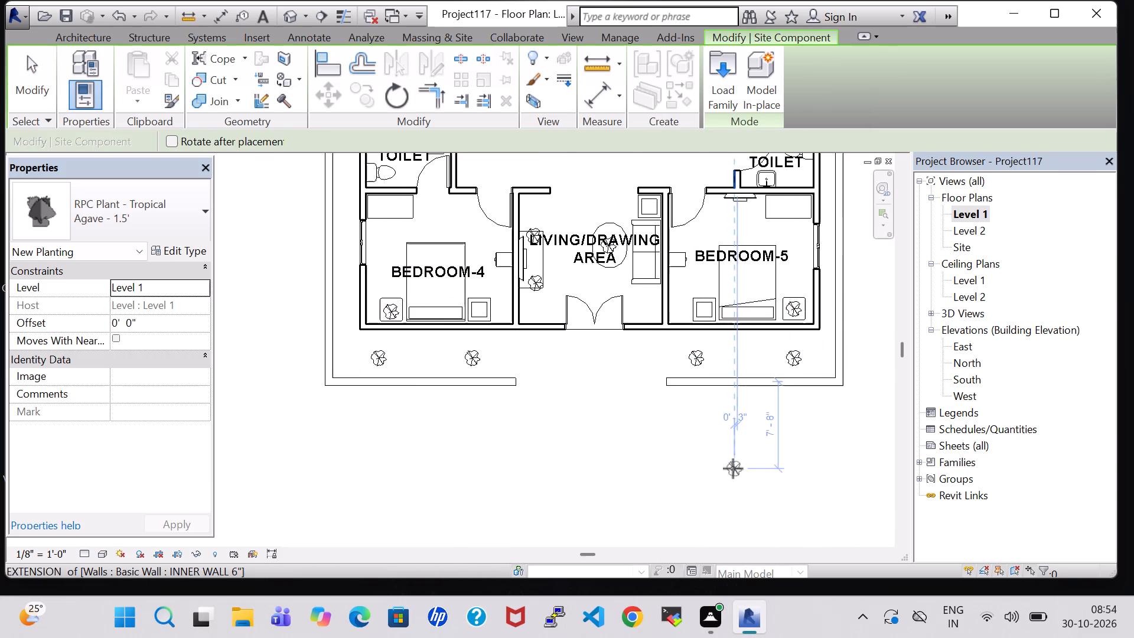
{"action": "key", "text": "Escape"}
Change the two agave plants outside Bedroom-5 to Crane Lily - 3' nearest the entrance and Jungle Flame - 3' at the outer corner.
{"action": "left_click", "coordinate": [699, 356]}
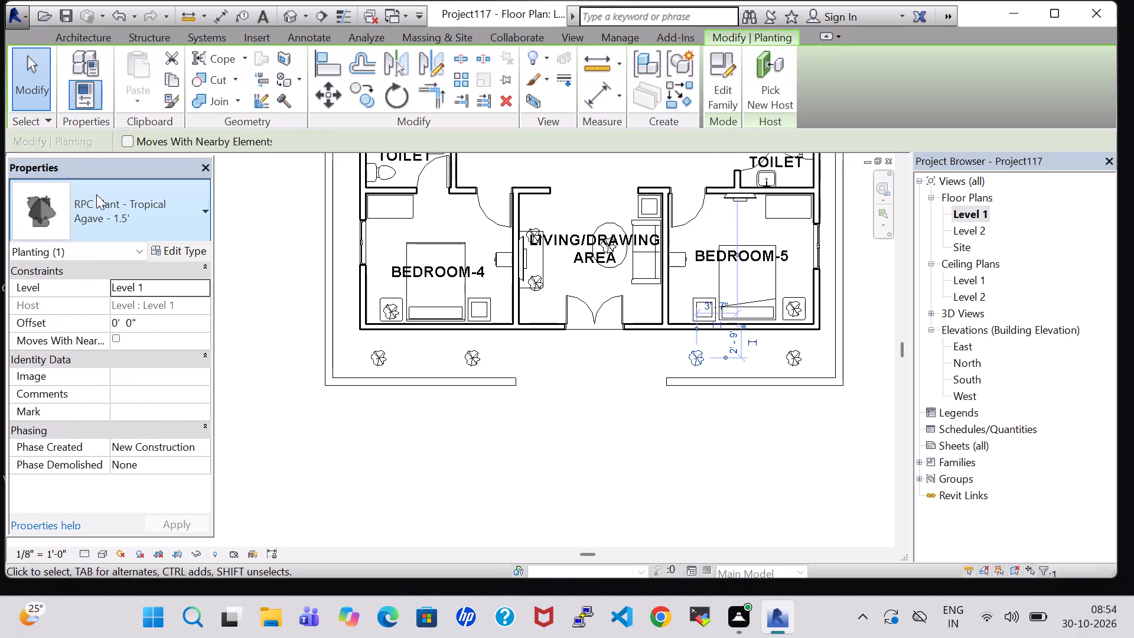
{"action": "left_click", "coordinate": [96, 194]}
{"action": "left_click", "coordinate": [118, 295]}
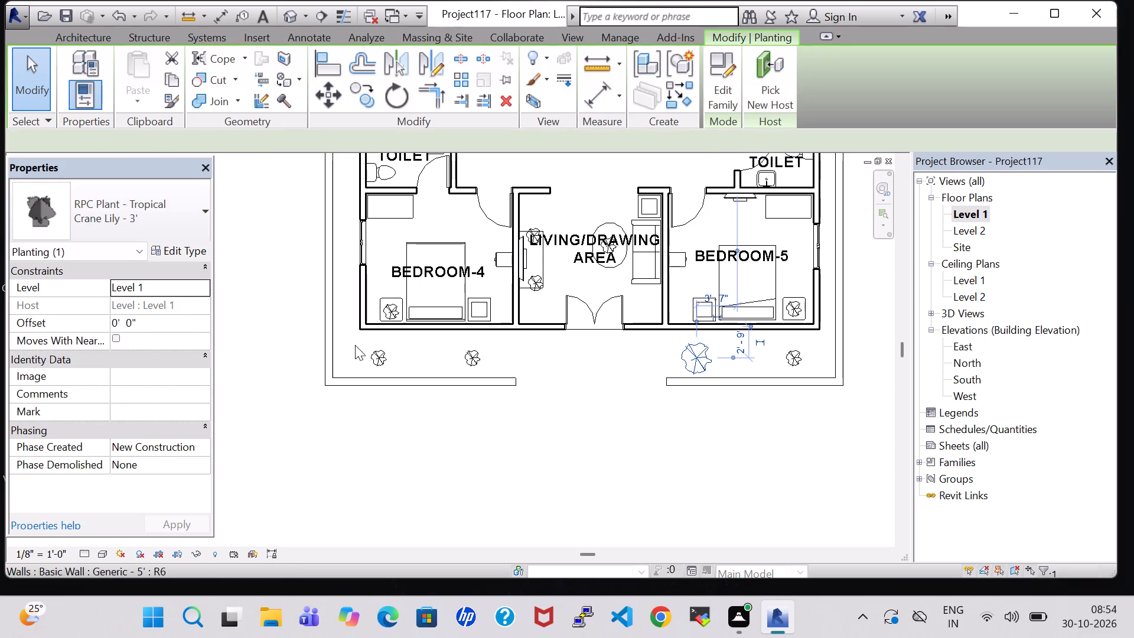
{"action": "left_click", "coordinate": [794, 360]}
{"action": "left_click", "coordinate": [136, 209]}
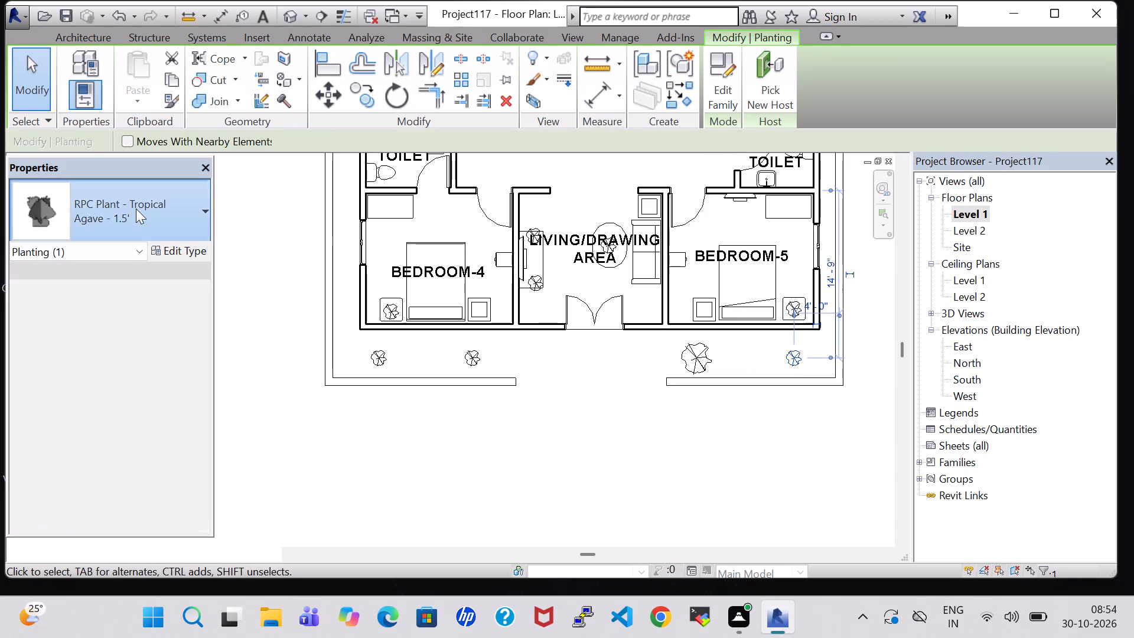
{"action": "left_click", "coordinate": [145, 377]}
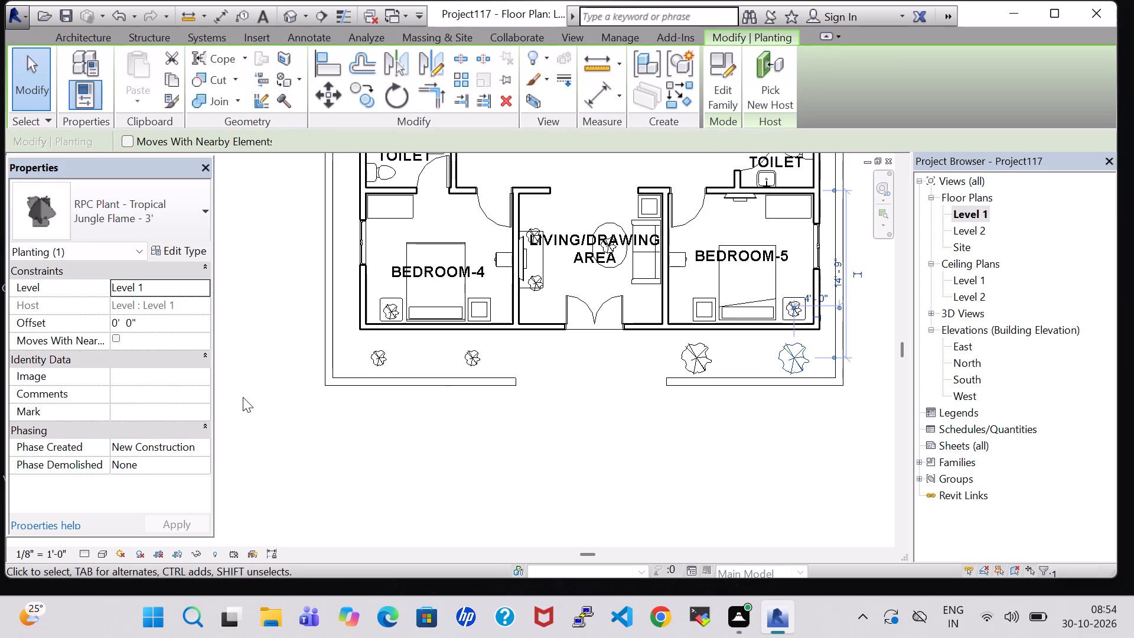
Change the two agave plants outside Bedroom-4 to Jungle Flame - 3' nearest the entrance and Crane Lily - 3' at the outer corner.
{"action": "left_click", "coordinate": [464, 361]}
{"action": "left_click", "coordinate": [181, 216]}
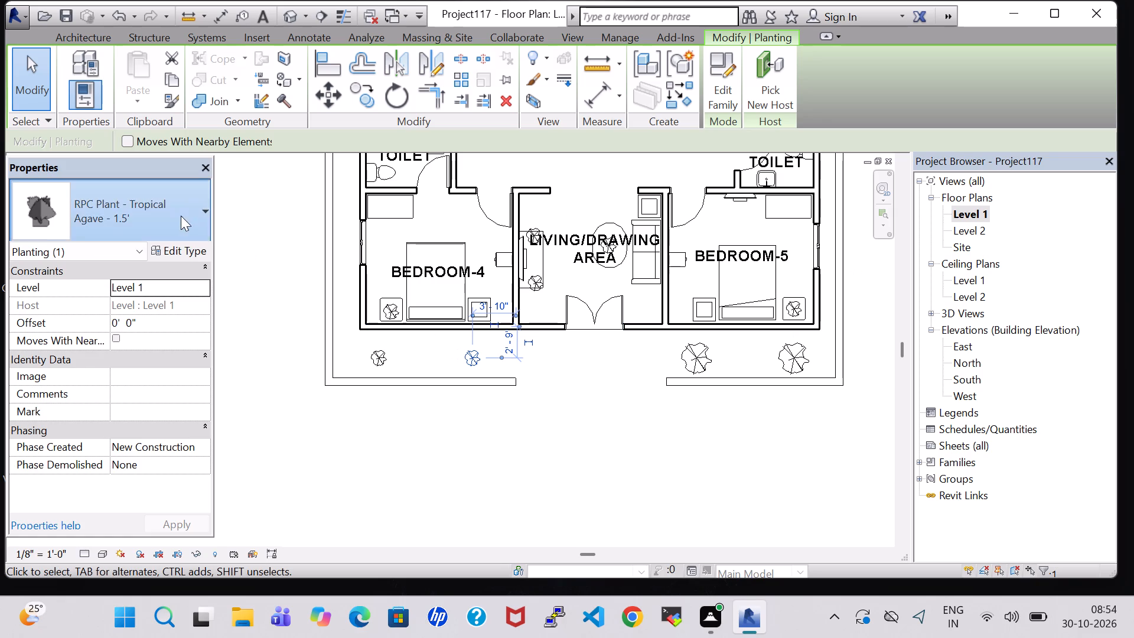
{"action": "left_click", "coordinate": [162, 391]}
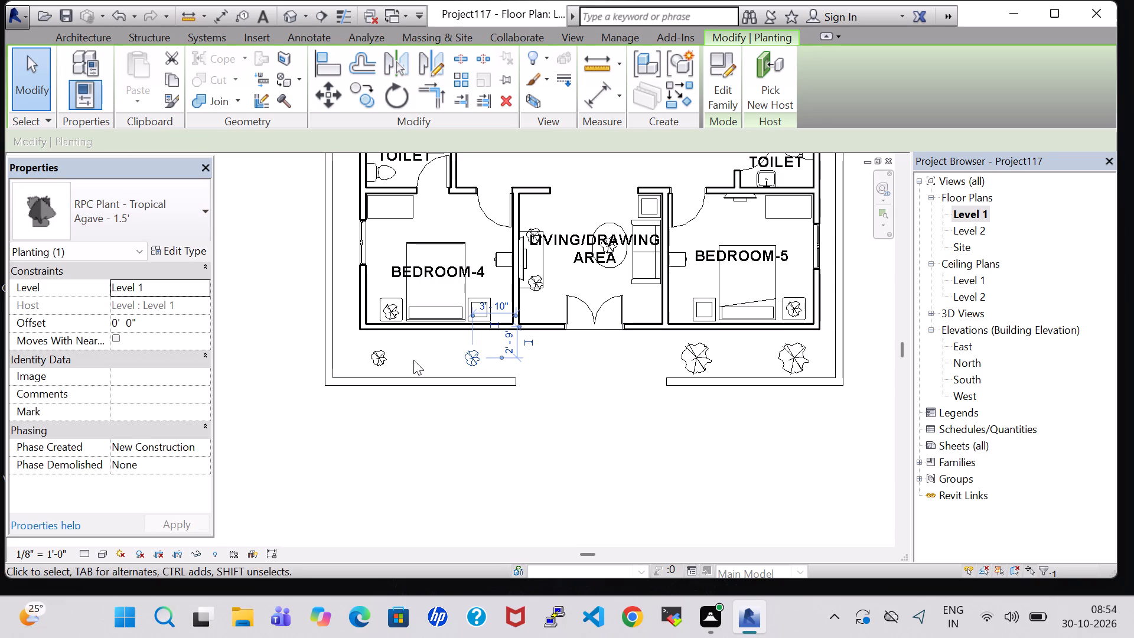
{"action": "left_click", "coordinate": [470, 357]}
{"action": "left_click", "coordinate": [171, 215]}
{"action": "left_click", "coordinate": [140, 381]}
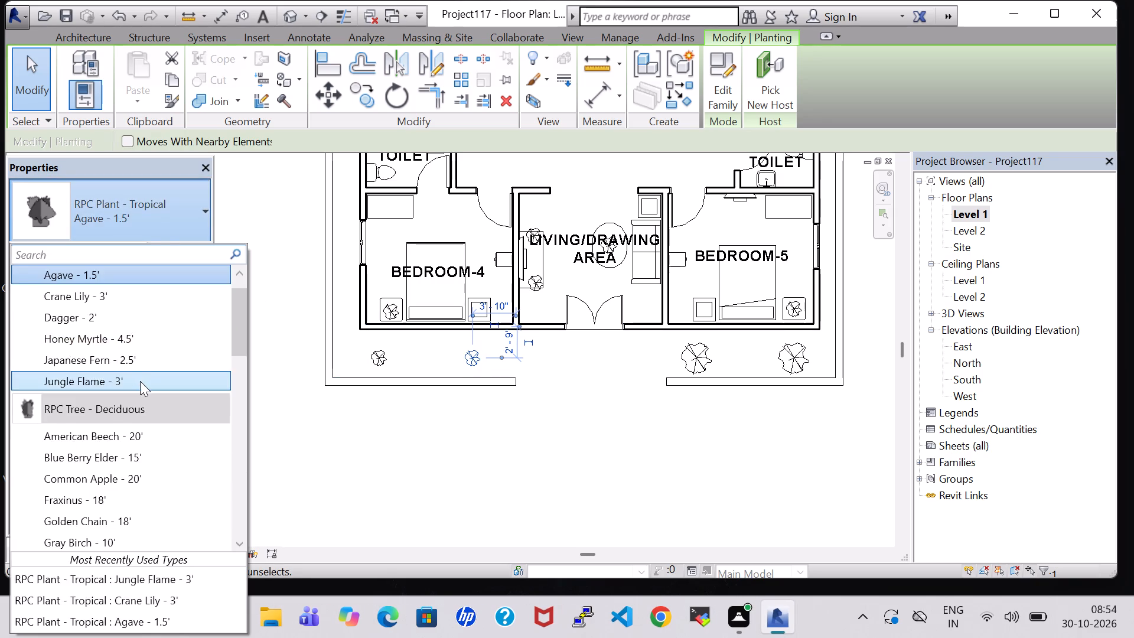
{"action": "left_click", "coordinate": [489, 438]}
{"action": "left_click", "coordinate": [376, 352]}
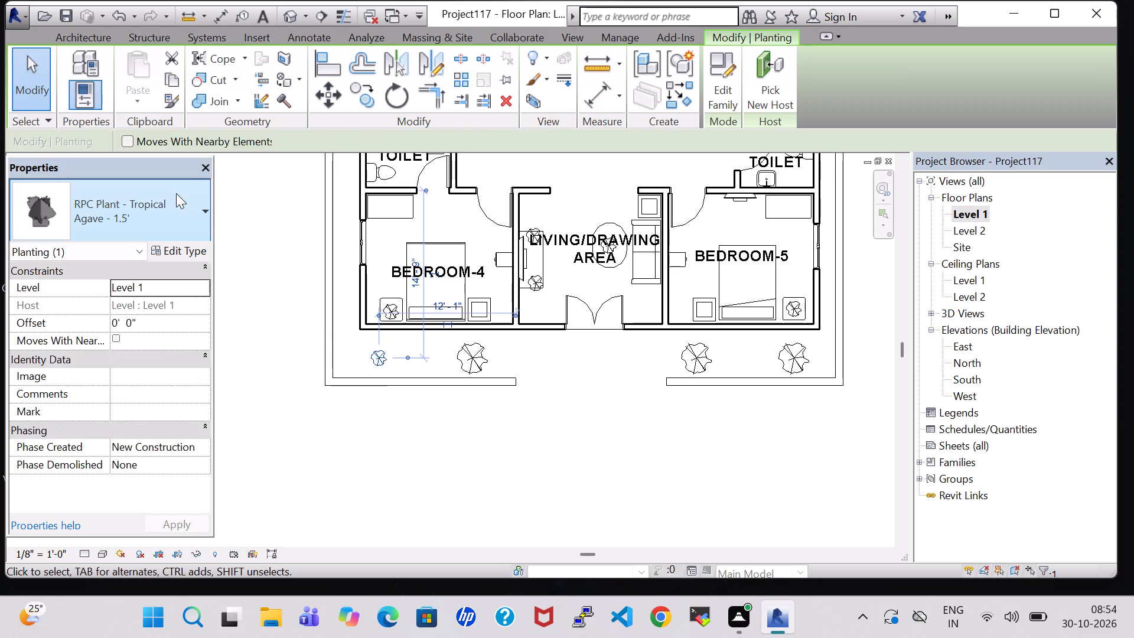
{"action": "left_click", "coordinate": [169, 202]}
{"action": "left_click", "coordinate": [136, 296]}
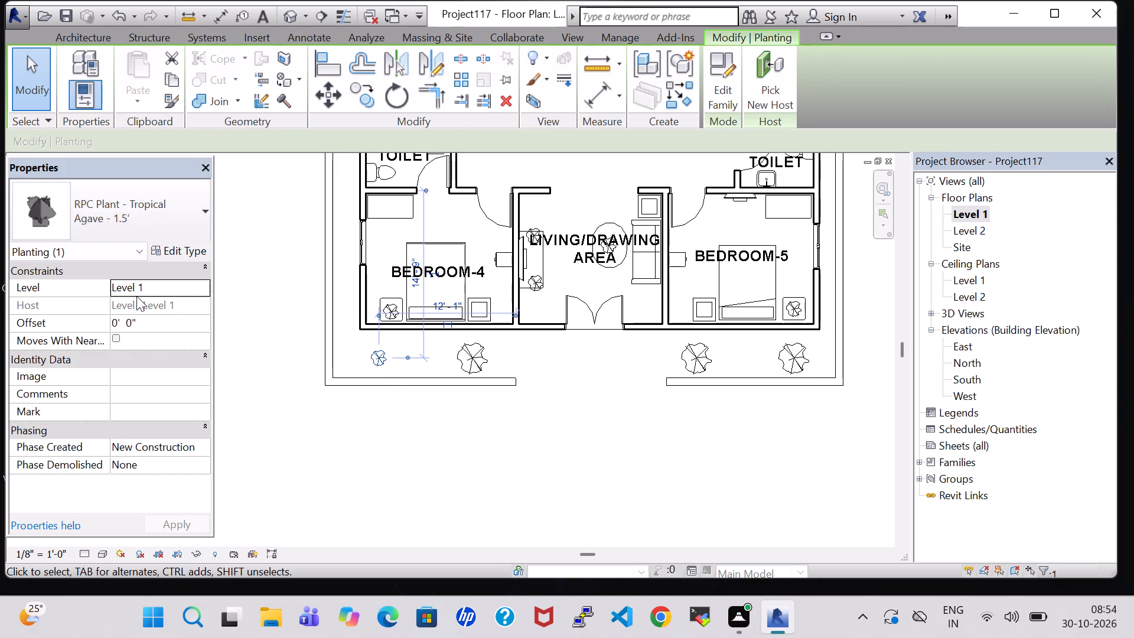
{"action": "left_click", "coordinate": [493, 516]}
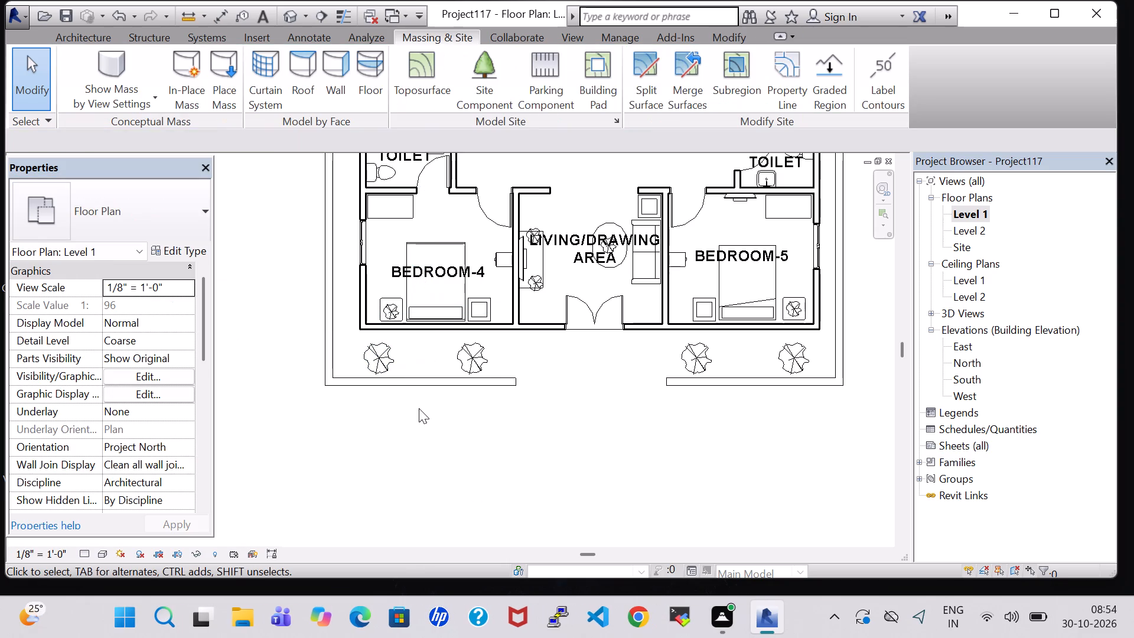
Nudge the Crane Lily at Bedroom-4's outer corner about 4" toward the front wall and about 4" toward the entrance.
{"action": "left_click", "coordinate": [390, 356]}
{"action": "key", "text": "Up"}
{"action": "key", "text": "Right"}
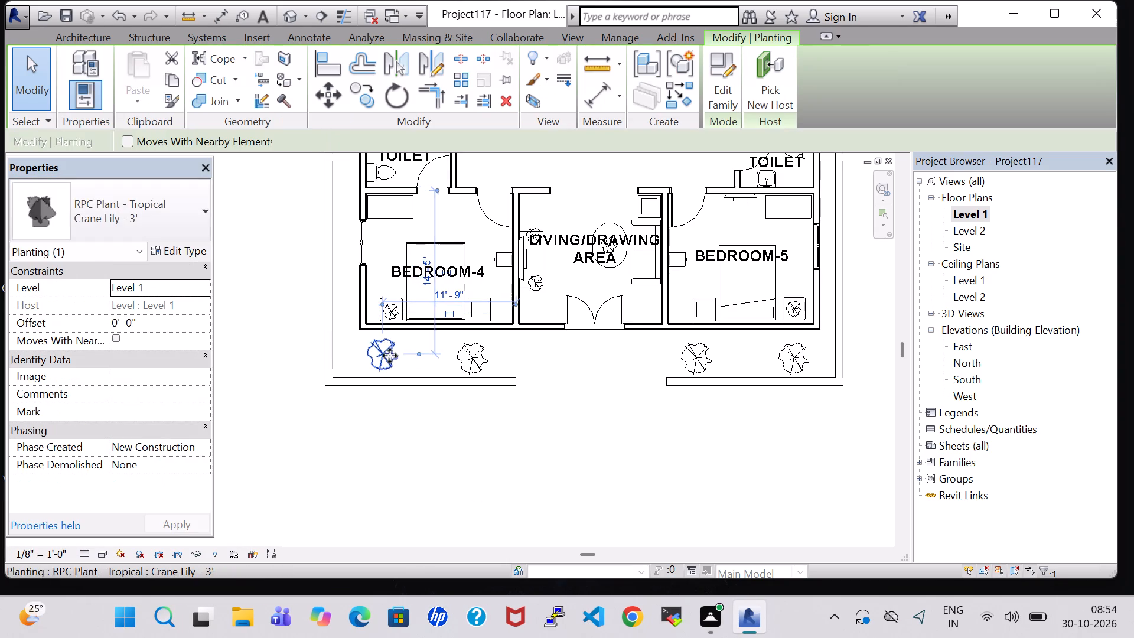
{"action": "left_click", "coordinate": [448, 427]}
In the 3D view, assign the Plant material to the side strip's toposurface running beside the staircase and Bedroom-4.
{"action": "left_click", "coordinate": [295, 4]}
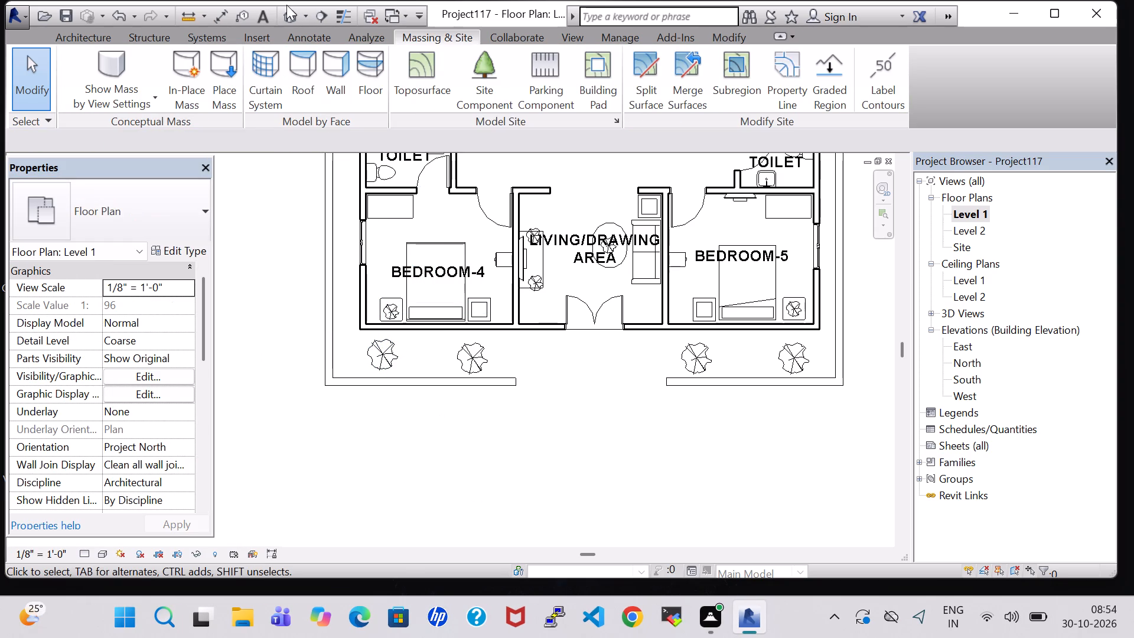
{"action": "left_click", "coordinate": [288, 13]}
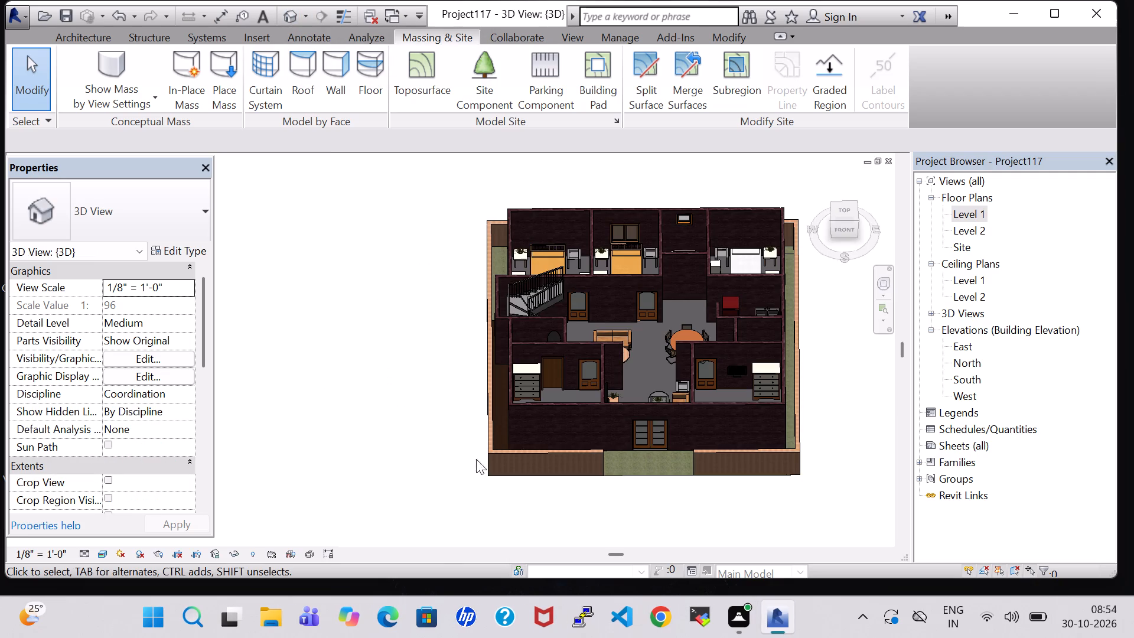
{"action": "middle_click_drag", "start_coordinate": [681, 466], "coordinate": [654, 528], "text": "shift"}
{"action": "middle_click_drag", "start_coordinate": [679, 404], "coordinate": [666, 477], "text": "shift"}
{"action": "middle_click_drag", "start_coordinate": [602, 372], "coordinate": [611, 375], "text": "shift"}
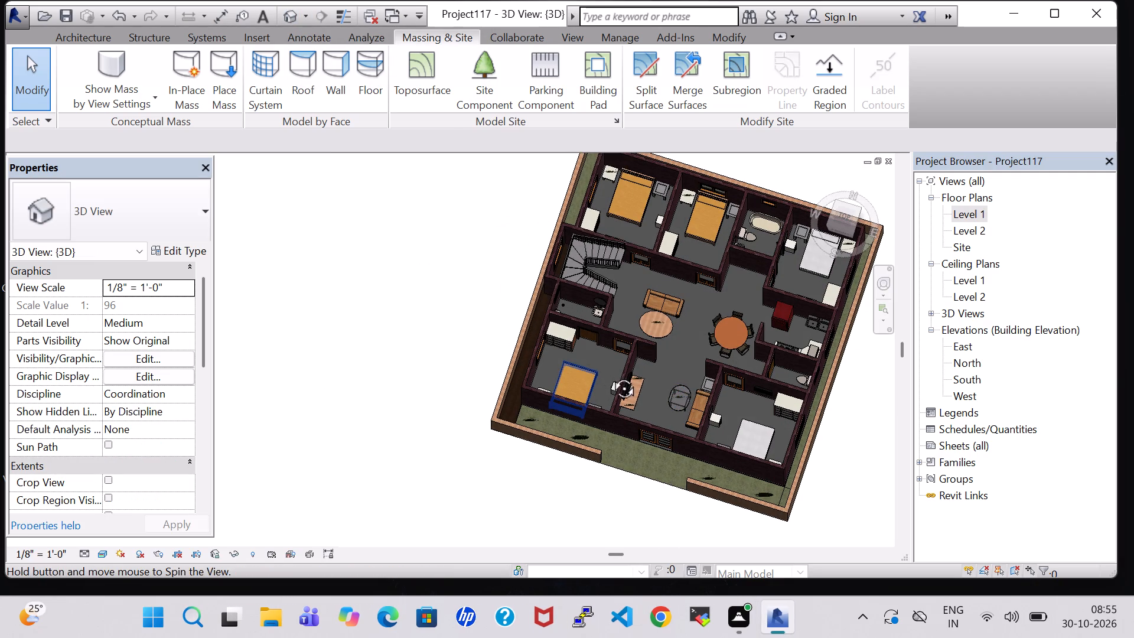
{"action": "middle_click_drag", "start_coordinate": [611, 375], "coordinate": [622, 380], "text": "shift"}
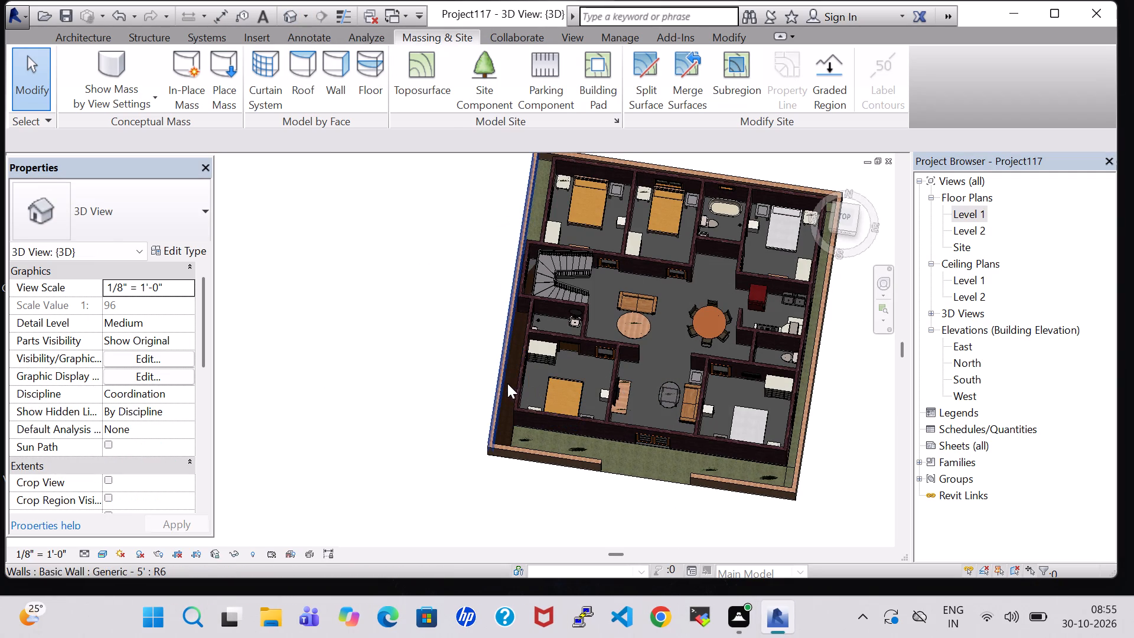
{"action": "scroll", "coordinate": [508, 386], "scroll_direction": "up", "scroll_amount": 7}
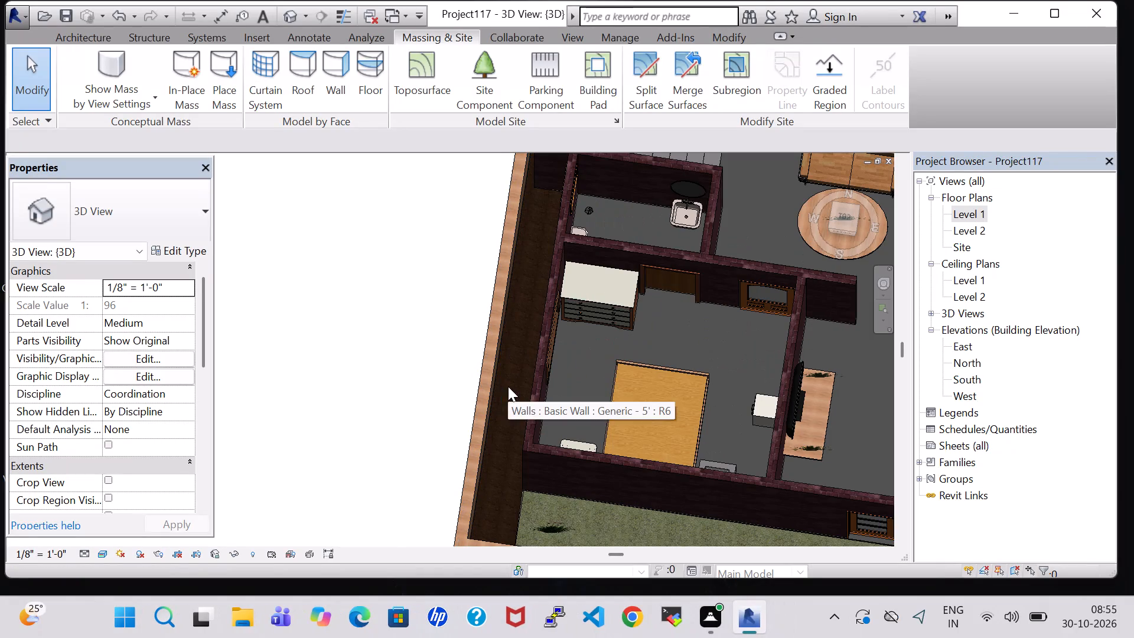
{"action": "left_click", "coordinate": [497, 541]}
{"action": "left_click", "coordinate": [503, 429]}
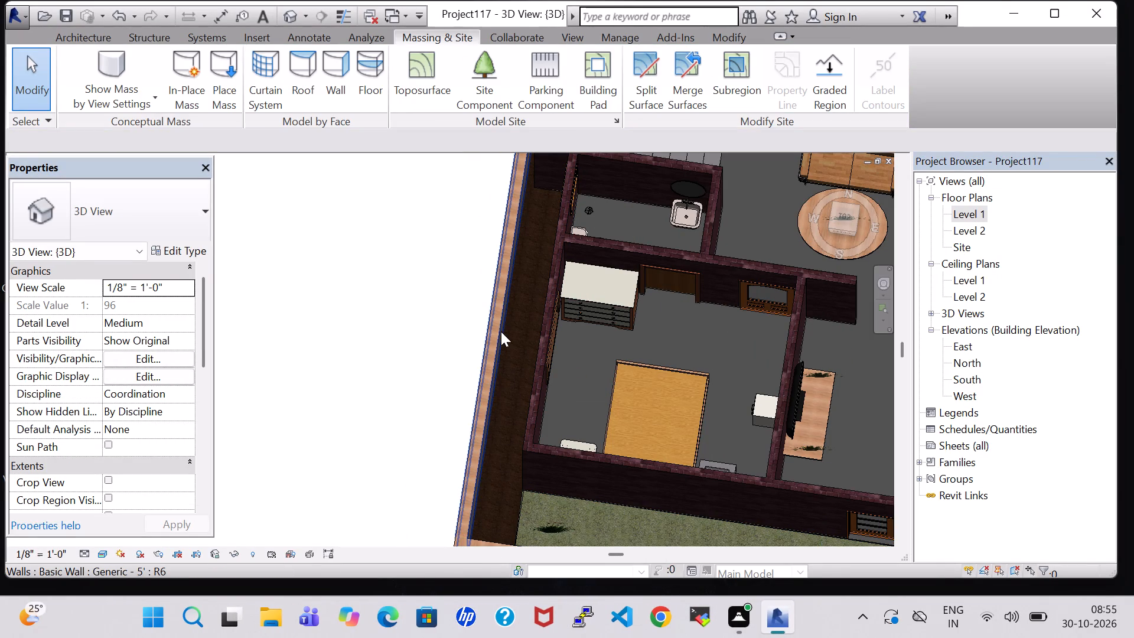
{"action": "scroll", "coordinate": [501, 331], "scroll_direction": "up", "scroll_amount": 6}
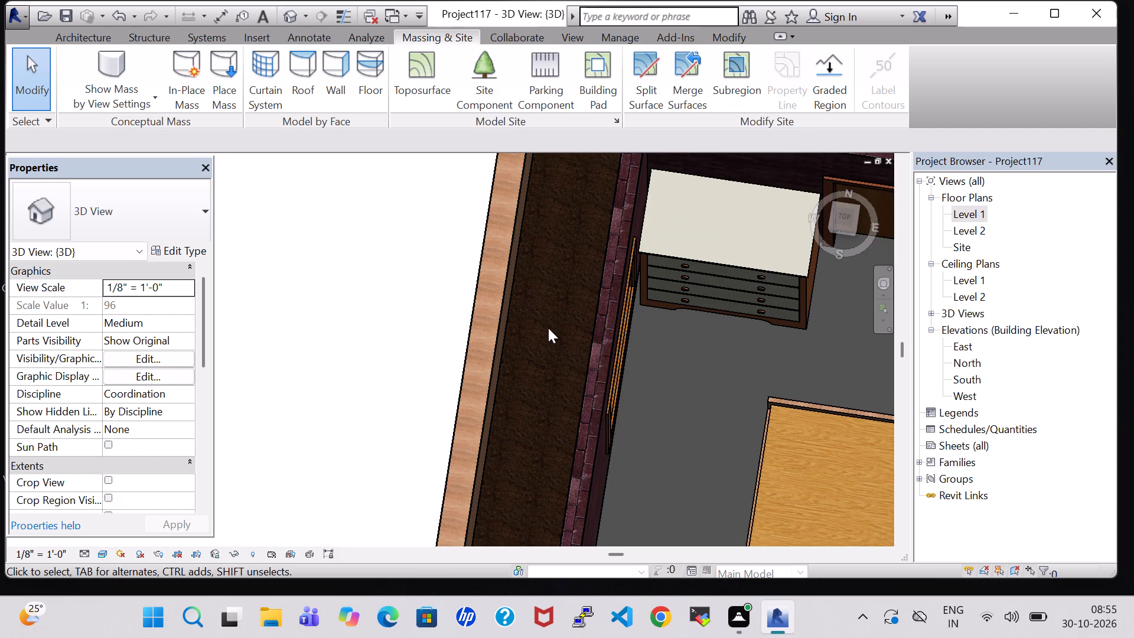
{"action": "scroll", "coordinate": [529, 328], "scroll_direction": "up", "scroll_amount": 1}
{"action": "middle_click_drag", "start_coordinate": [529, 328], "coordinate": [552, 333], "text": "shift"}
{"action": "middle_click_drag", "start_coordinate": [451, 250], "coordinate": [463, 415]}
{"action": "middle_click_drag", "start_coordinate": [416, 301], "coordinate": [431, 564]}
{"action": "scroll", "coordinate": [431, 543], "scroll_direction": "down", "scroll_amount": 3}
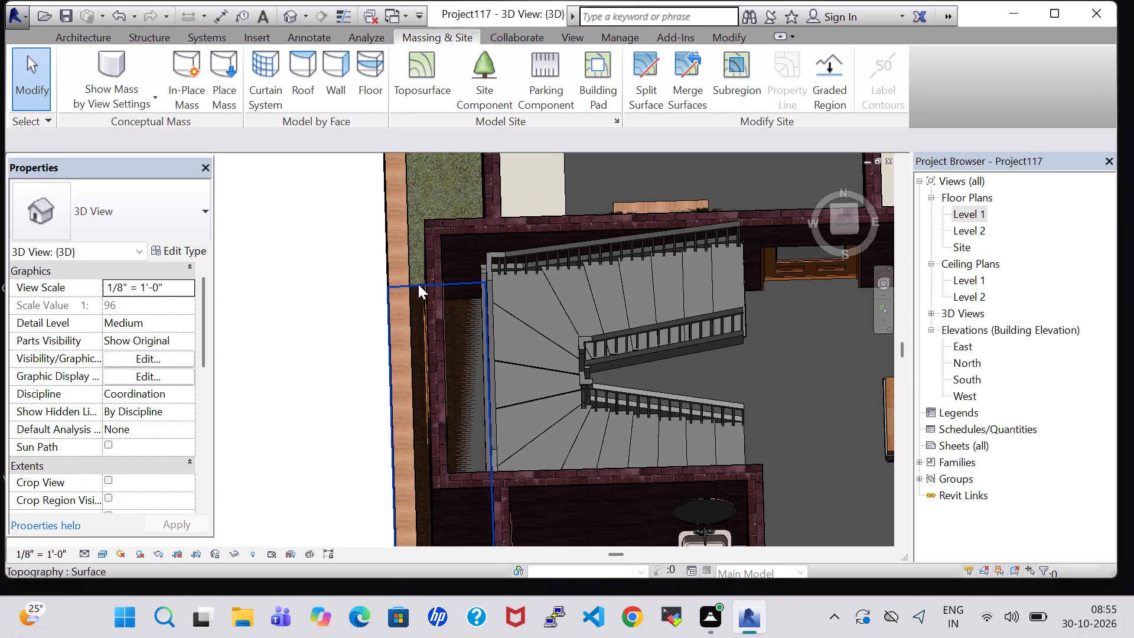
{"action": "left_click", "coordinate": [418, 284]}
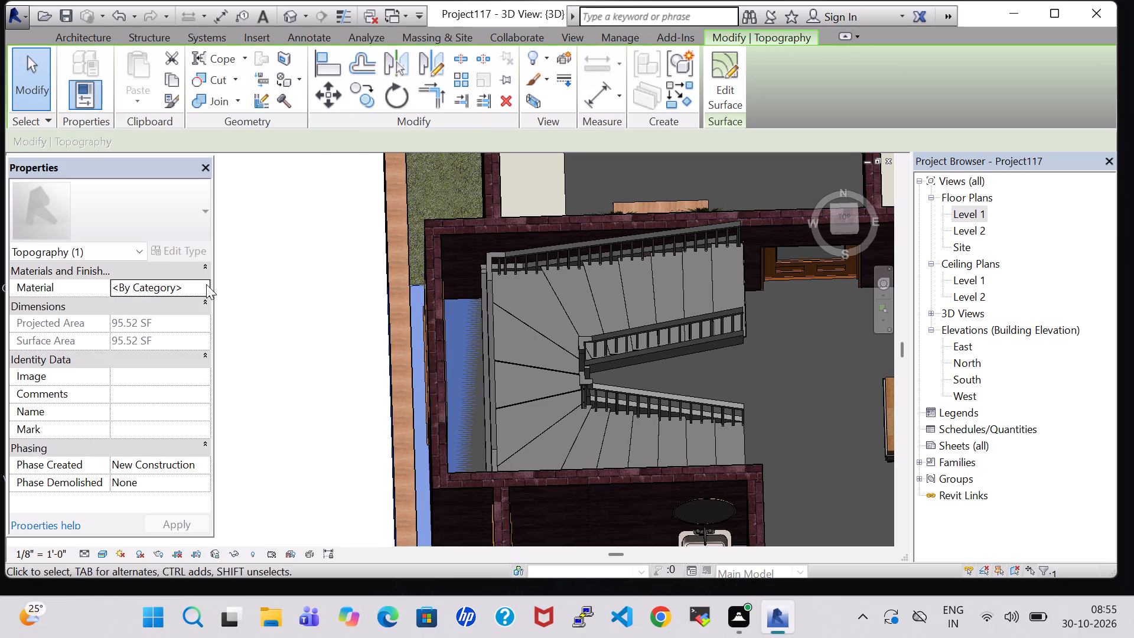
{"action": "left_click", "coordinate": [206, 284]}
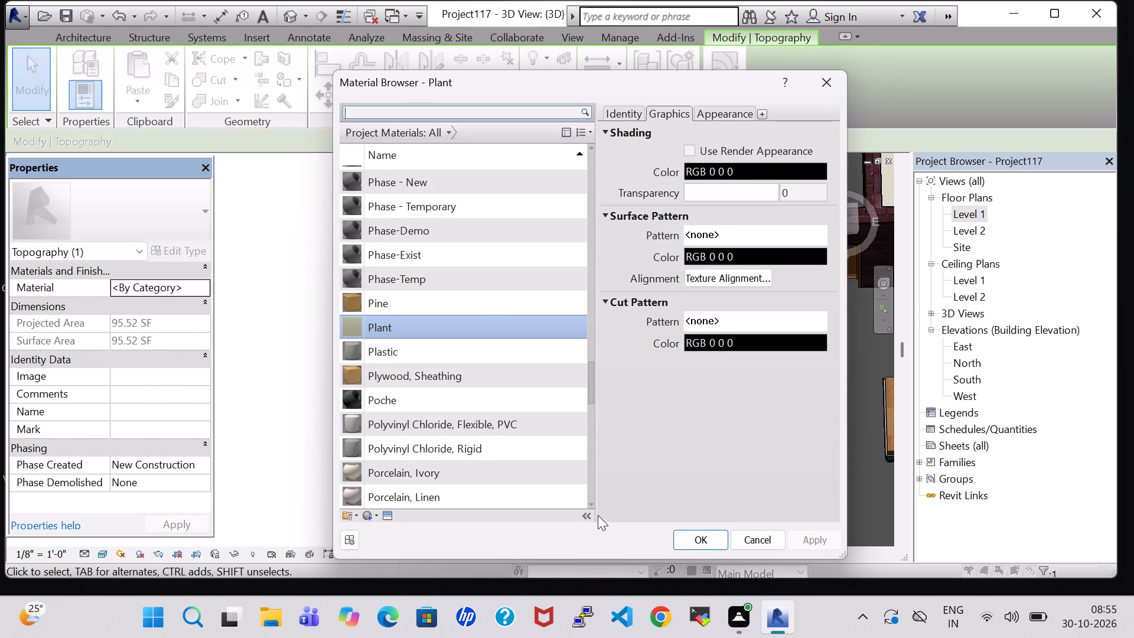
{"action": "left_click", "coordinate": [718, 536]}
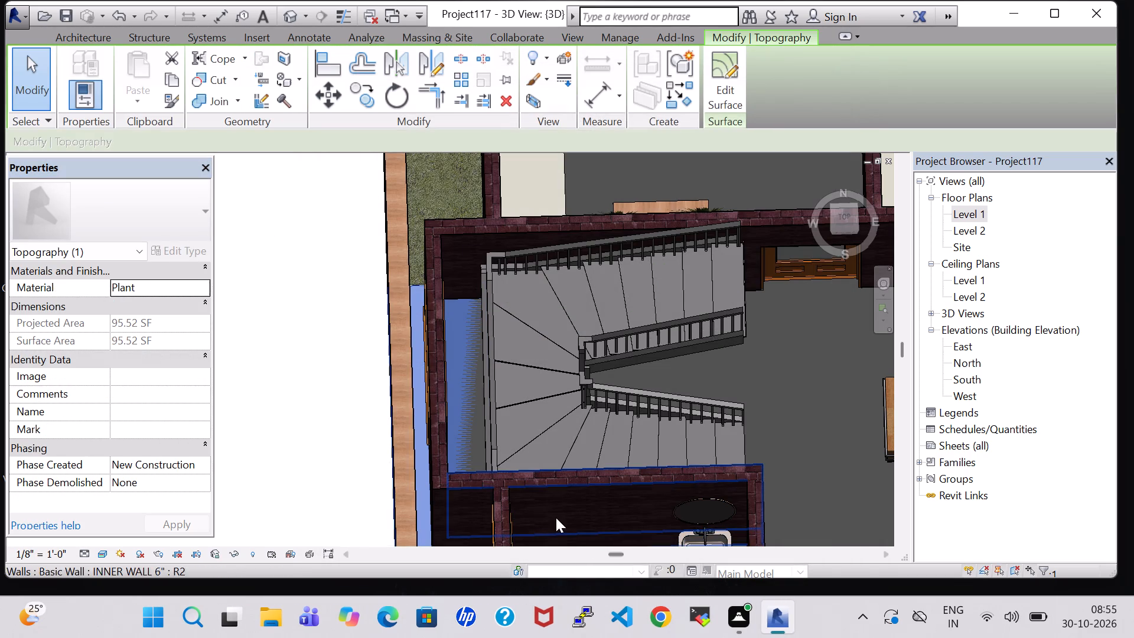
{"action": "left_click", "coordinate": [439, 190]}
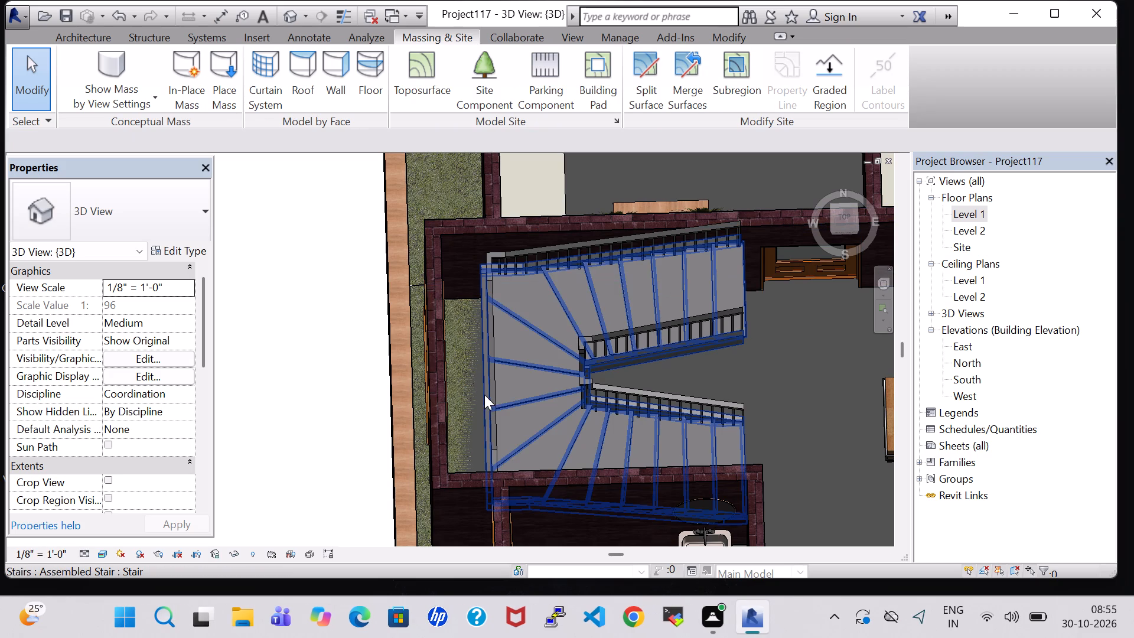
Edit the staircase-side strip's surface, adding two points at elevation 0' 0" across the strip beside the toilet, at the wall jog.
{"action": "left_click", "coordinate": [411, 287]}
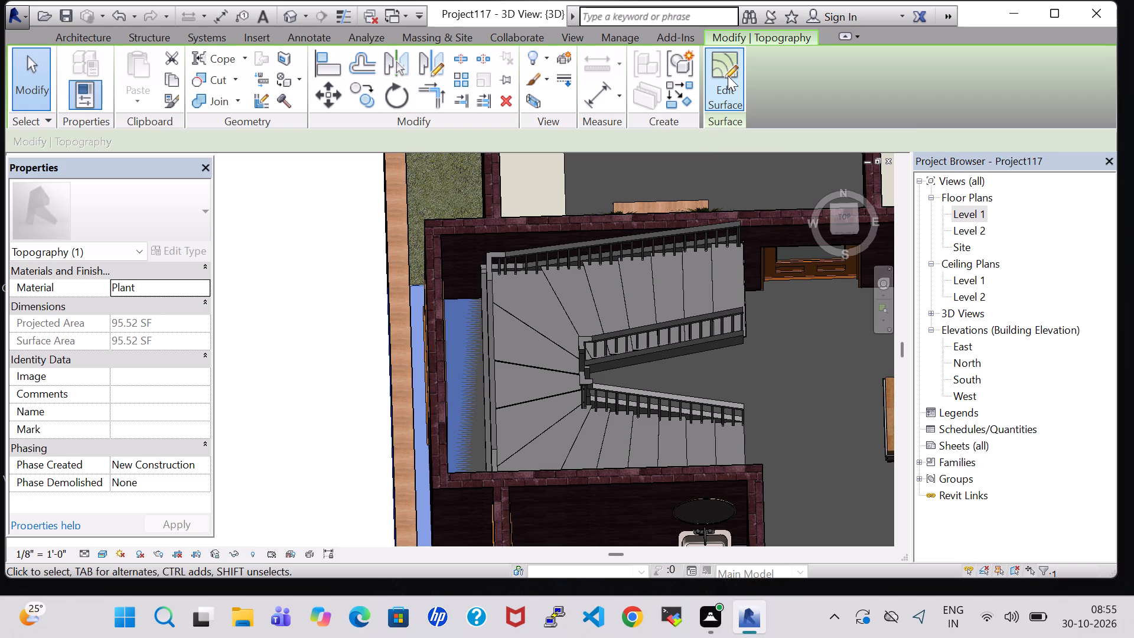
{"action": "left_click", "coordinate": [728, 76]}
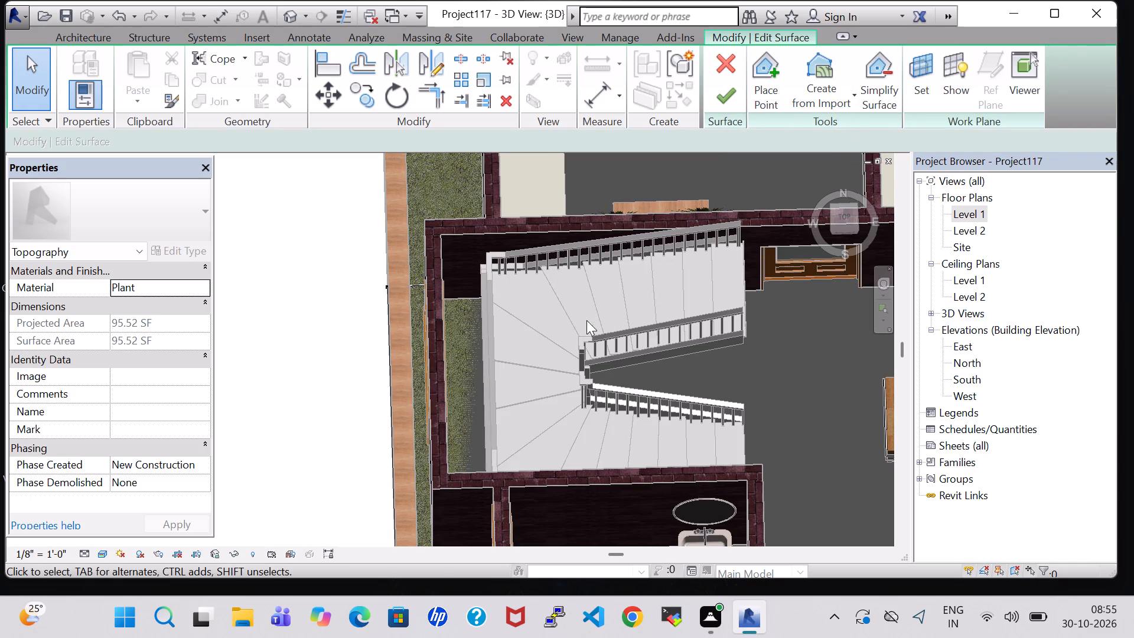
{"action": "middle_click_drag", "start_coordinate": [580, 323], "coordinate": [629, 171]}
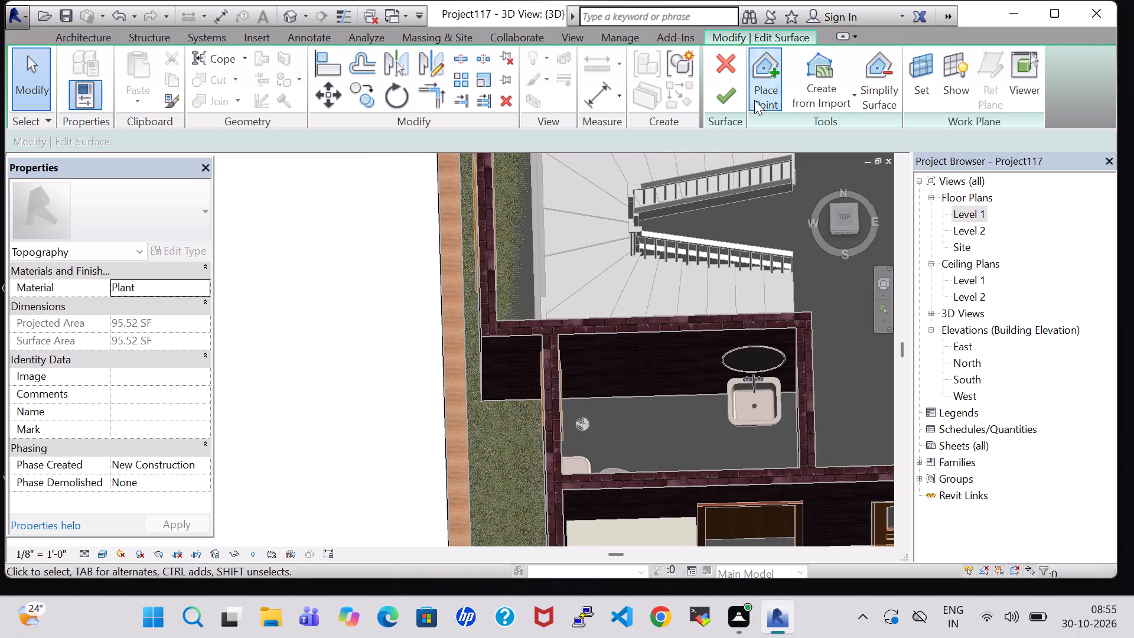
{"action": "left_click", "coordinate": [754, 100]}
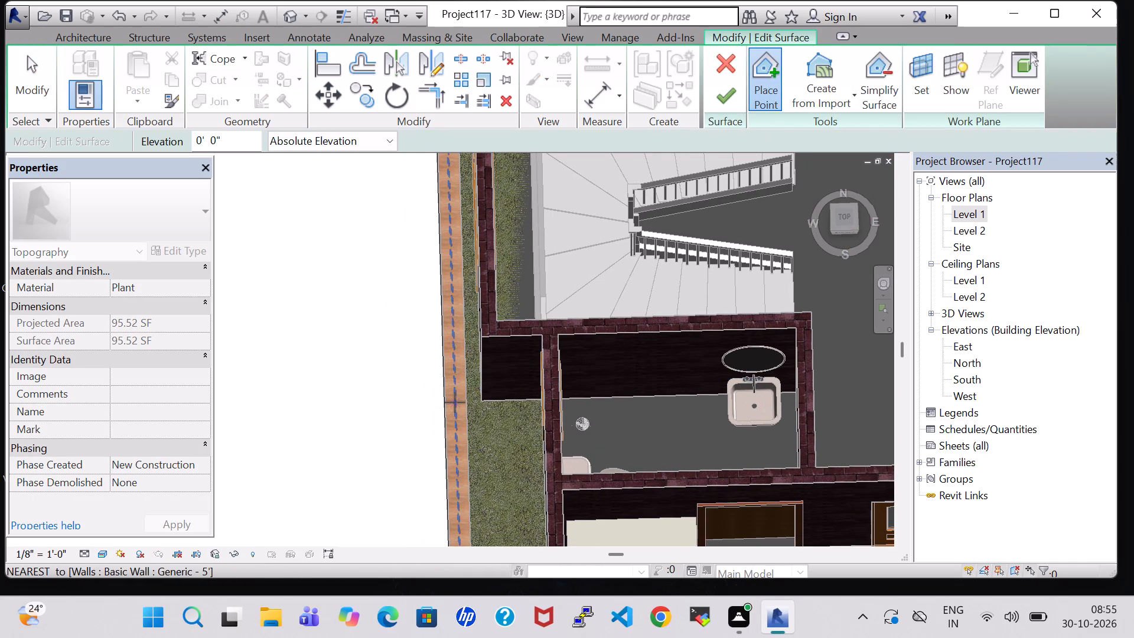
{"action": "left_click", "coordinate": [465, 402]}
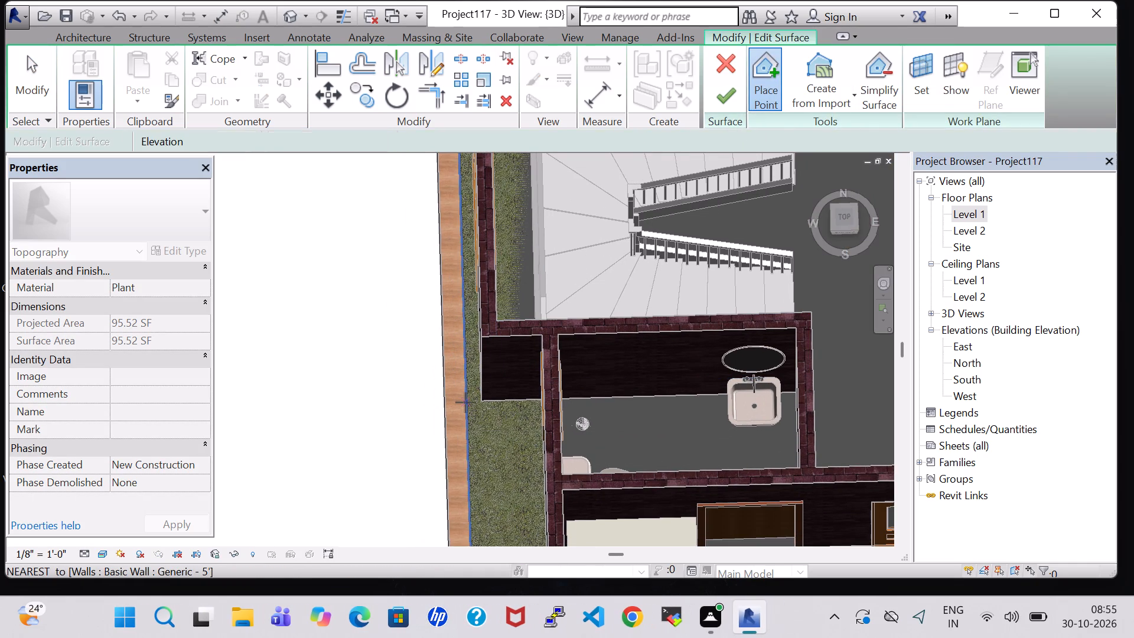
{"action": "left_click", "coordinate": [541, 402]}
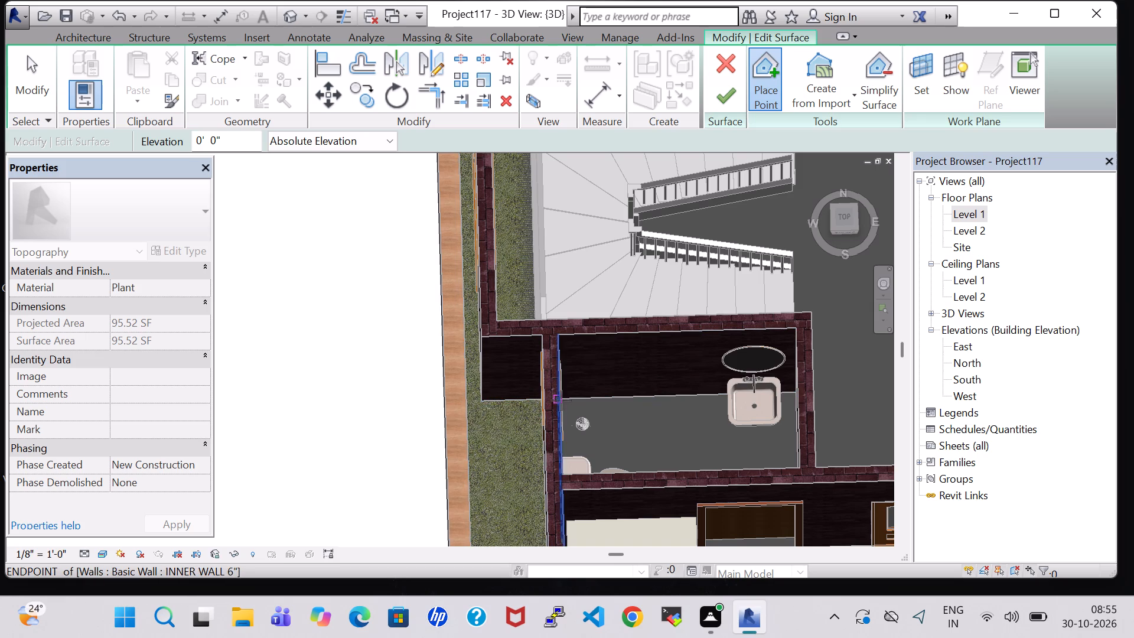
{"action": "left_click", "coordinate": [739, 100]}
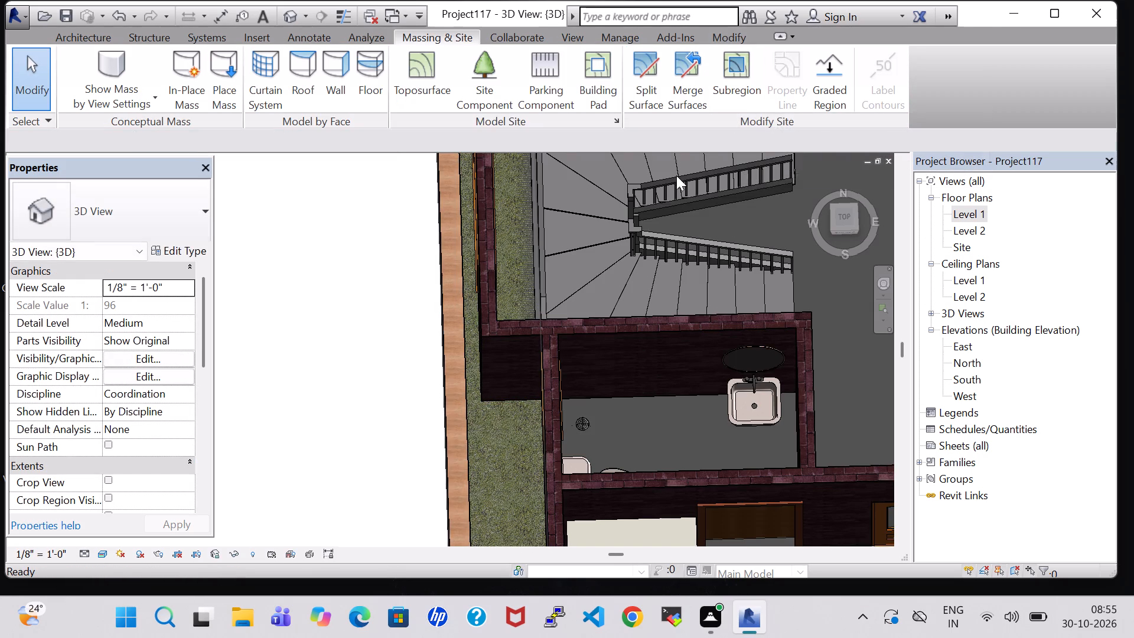
Delete the toposurface of the side strip running beside the staircase, toilet and Bedroom-4.
{"action": "scroll", "coordinate": [482, 256], "scroll_direction": "down", "scroll_amount": 4}
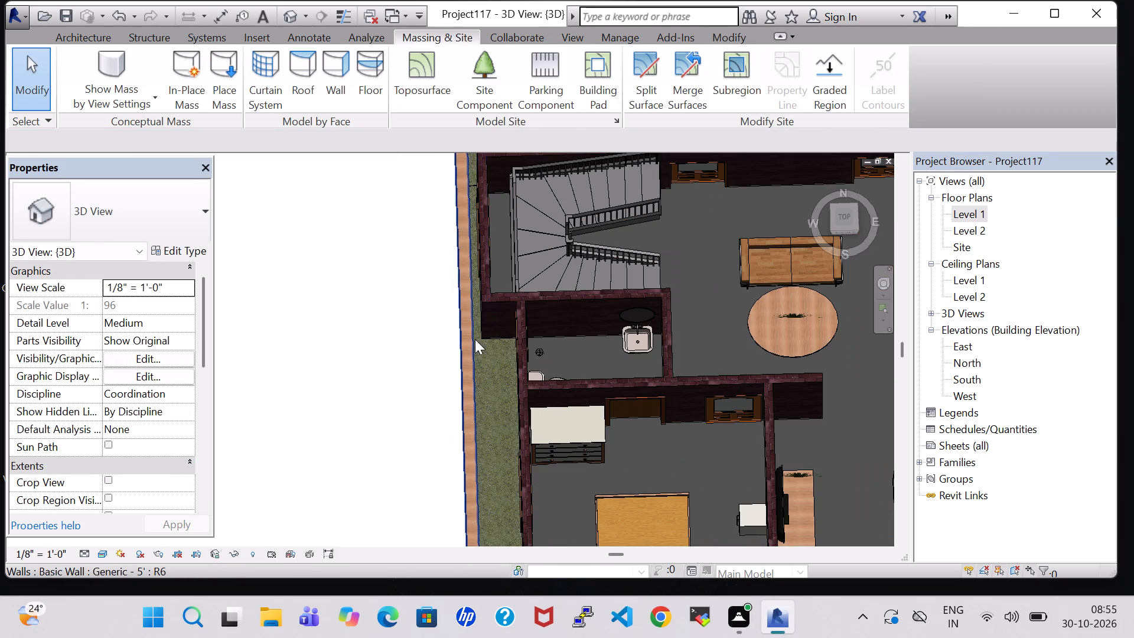
{"action": "left_click", "coordinate": [474, 346]}
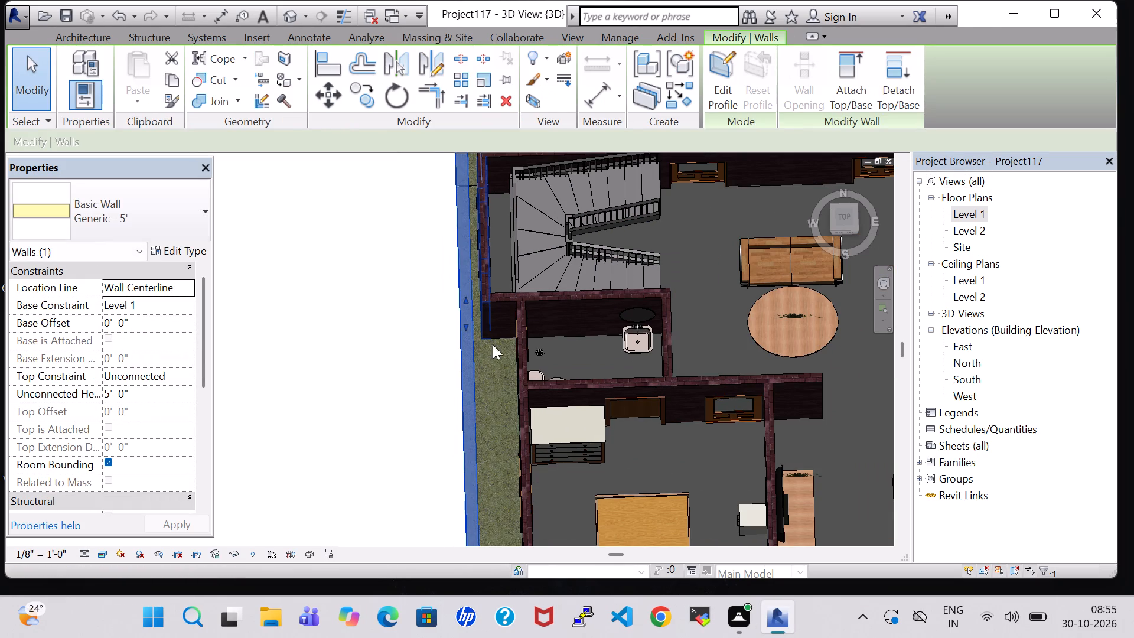
{"action": "left_click", "coordinate": [494, 363]}
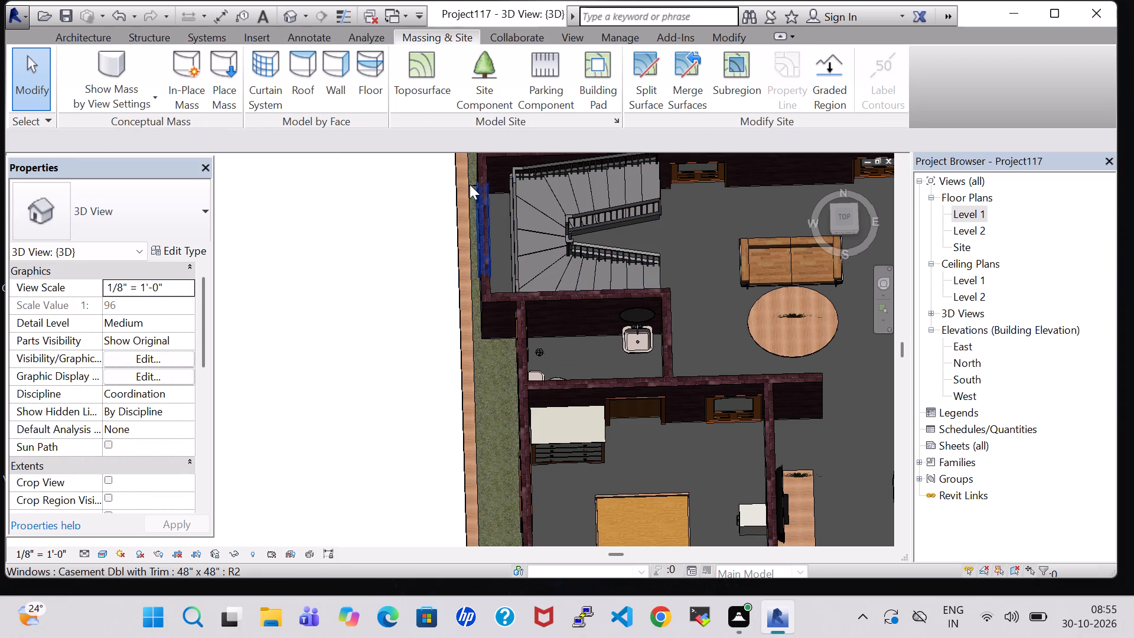
{"action": "left_click", "coordinate": [470, 184]}
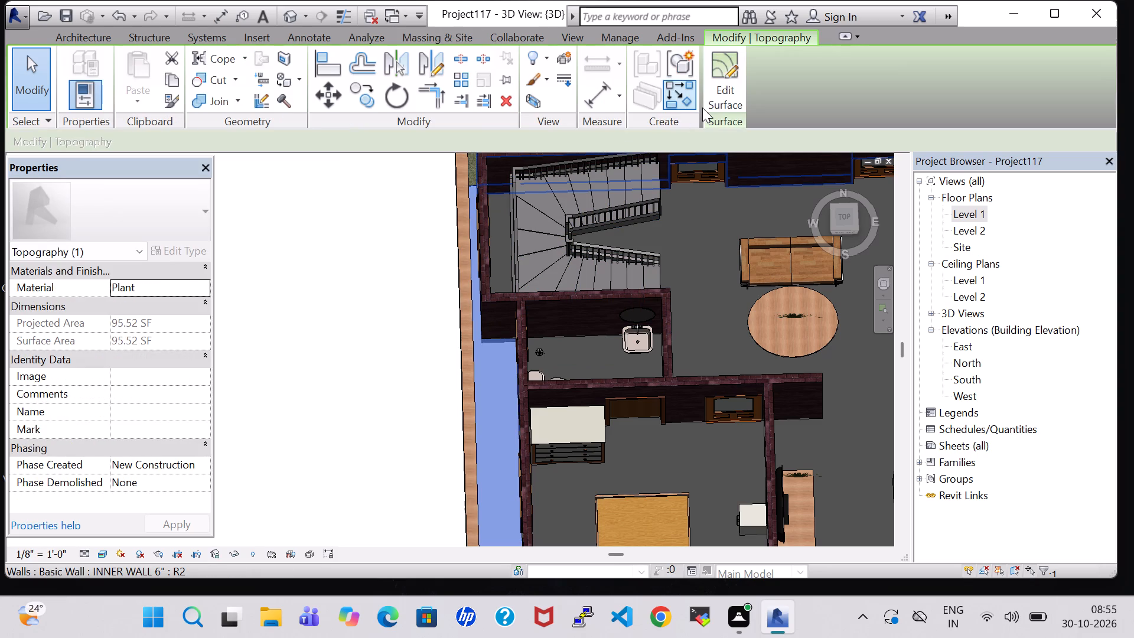
{"action": "key", "text": "Delete"}
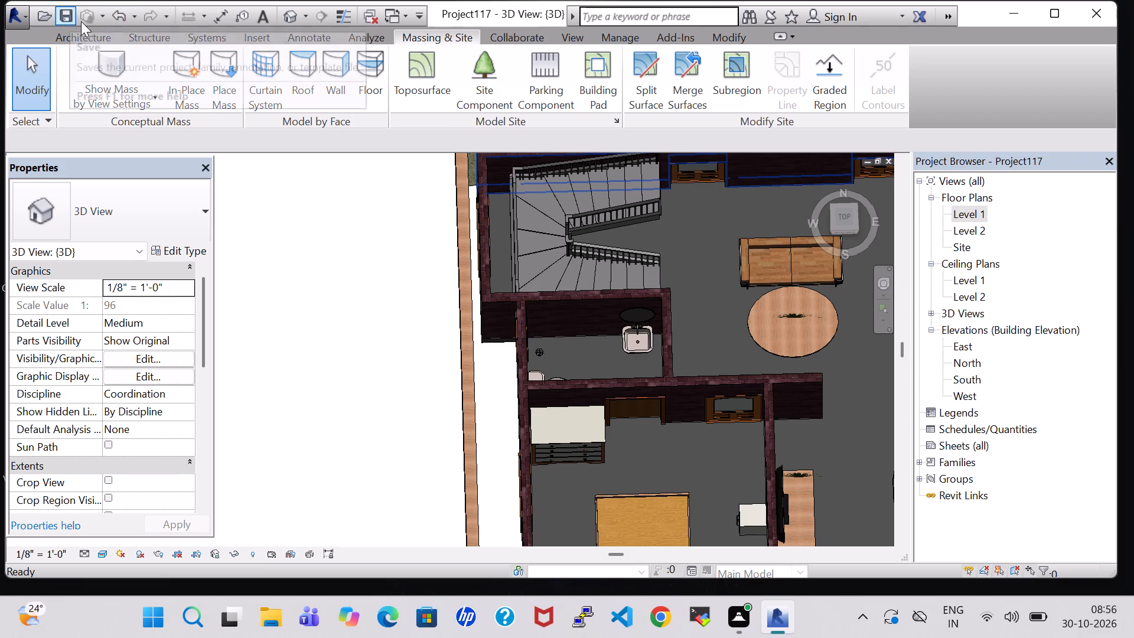
In the Level 1 plan, create a four-point toposurface at elevation 0' 0" along the side strip from the toilet's wall jog to the front boundary corner.
{"action": "double_click", "coordinate": [961, 219]}
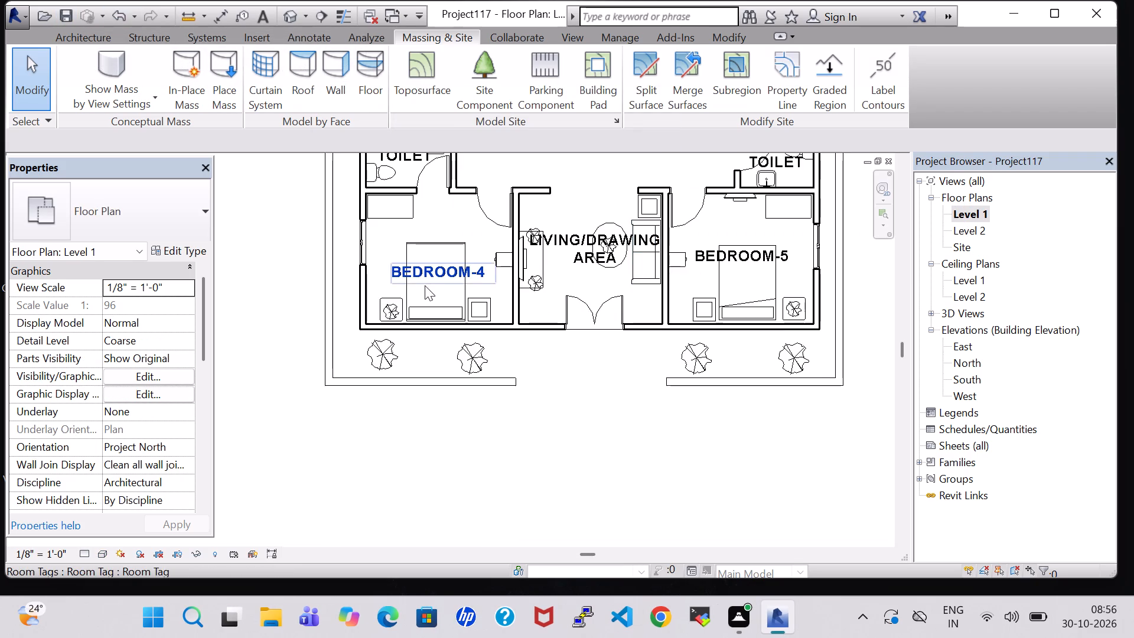
{"action": "scroll", "coordinate": [422, 286], "scroll_direction": "down", "scroll_amount": 2}
{"action": "middle_click_drag", "start_coordinate": [383, 275], "coordinate": [465, 415]}
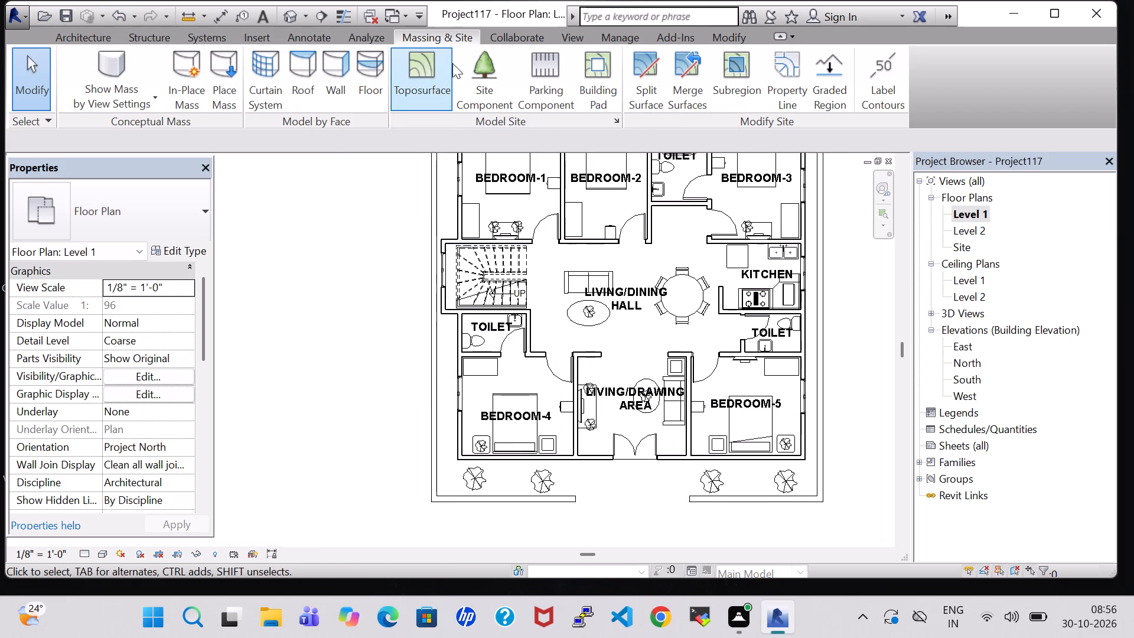
{"action": "left_click", "coordinate": [426, 63]}
{"action": "scroll", "coordinate": [428, 307], "scroll_direction": "up", "scroll_amount": 6}
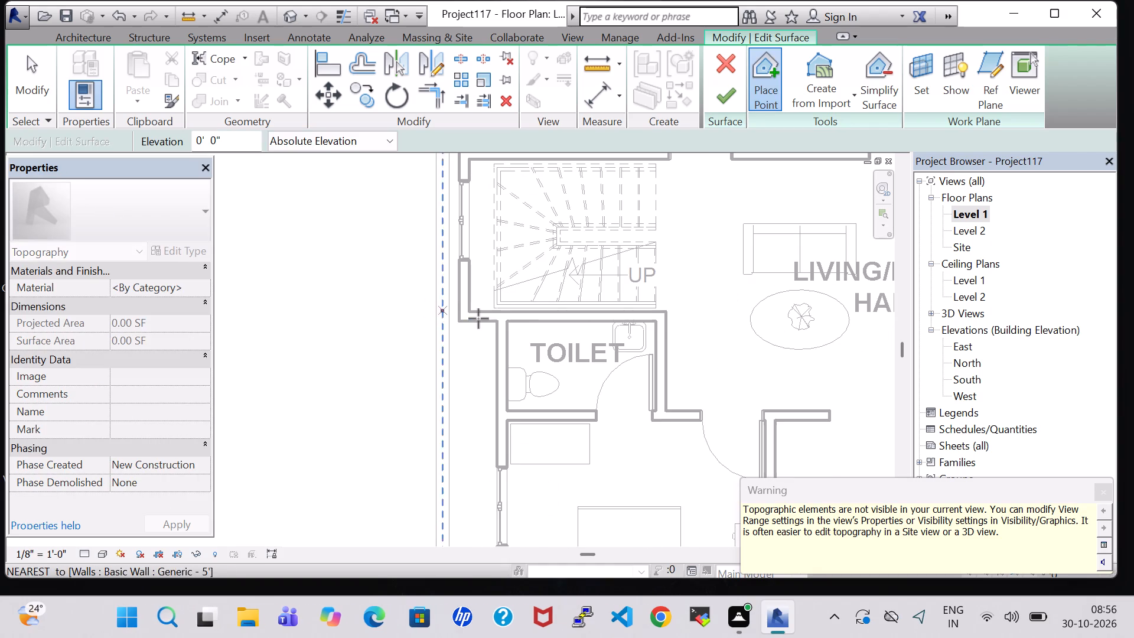
{"action": "left_click", "coordinate": [510, 321]}
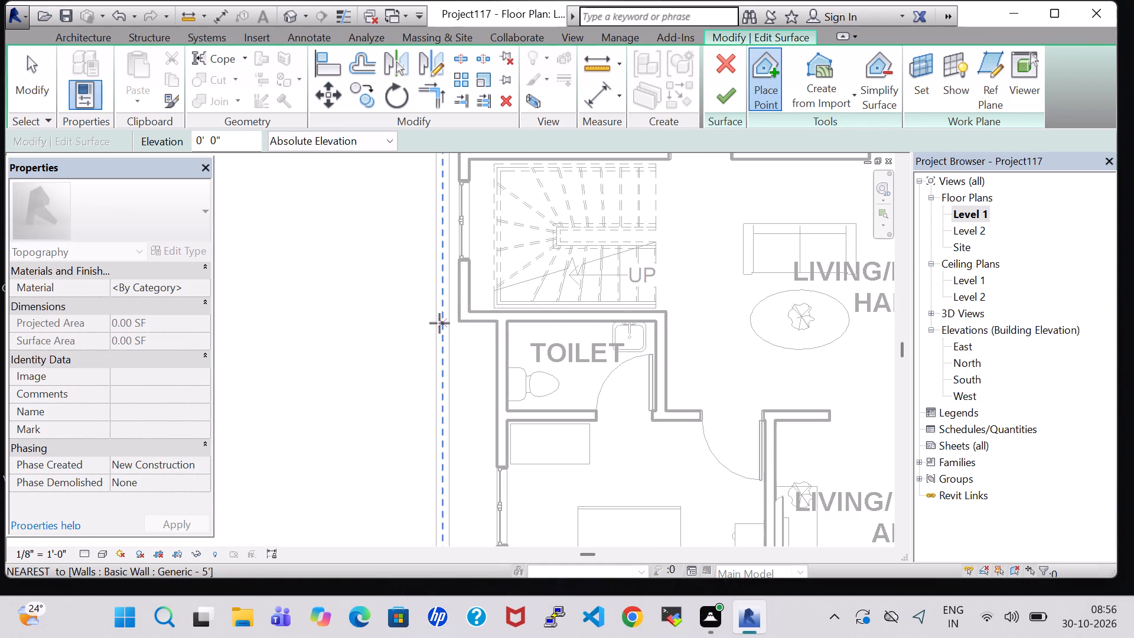
{"action": "left_click", "coordinate": [434, 323]}
{"action": "middle_click_drag", "start_coordinate": [439, 468], "coordinate": [495, 204]}
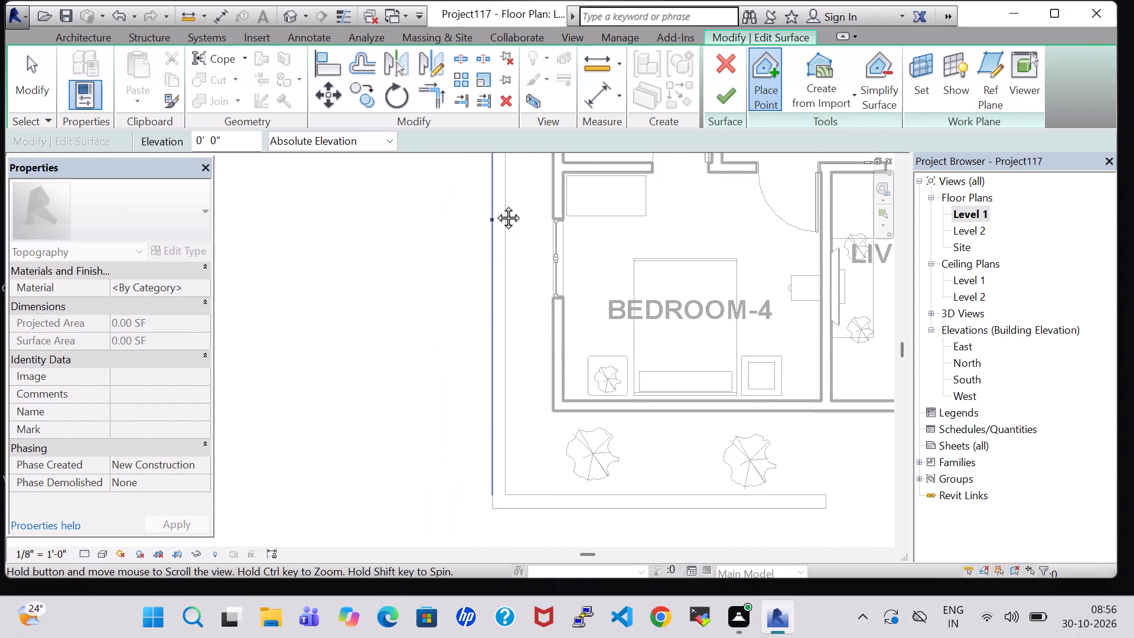
{"action": "middle_click_drag", "start_coordinate": [495, 204], "coordinate": [495, 200]}
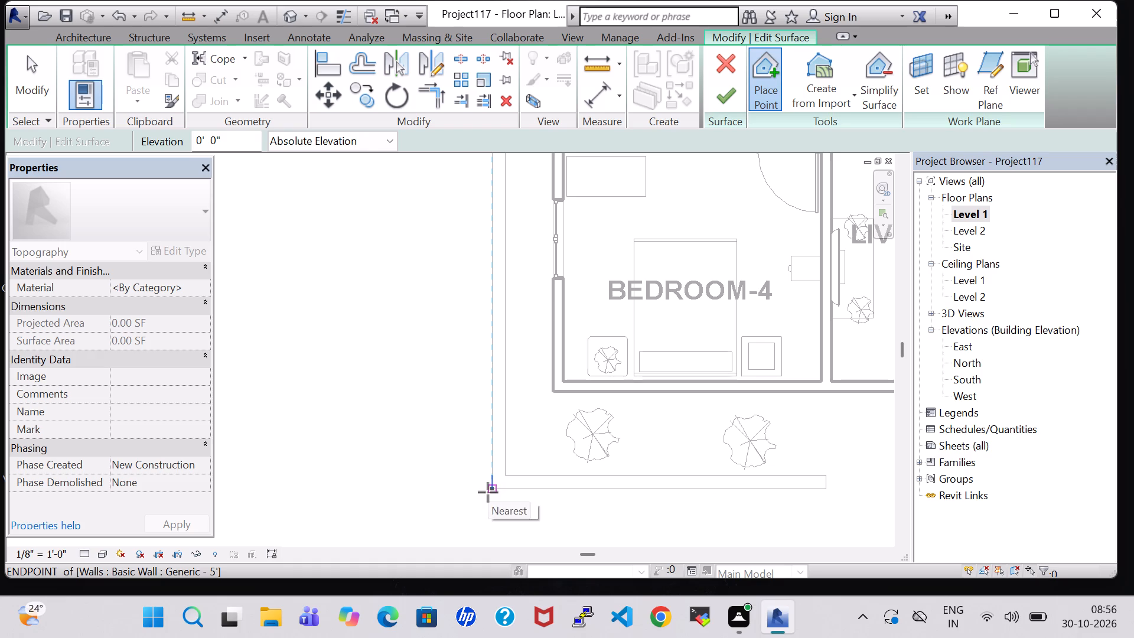
{"action": "left_click", "coordinate": [491, 491]}
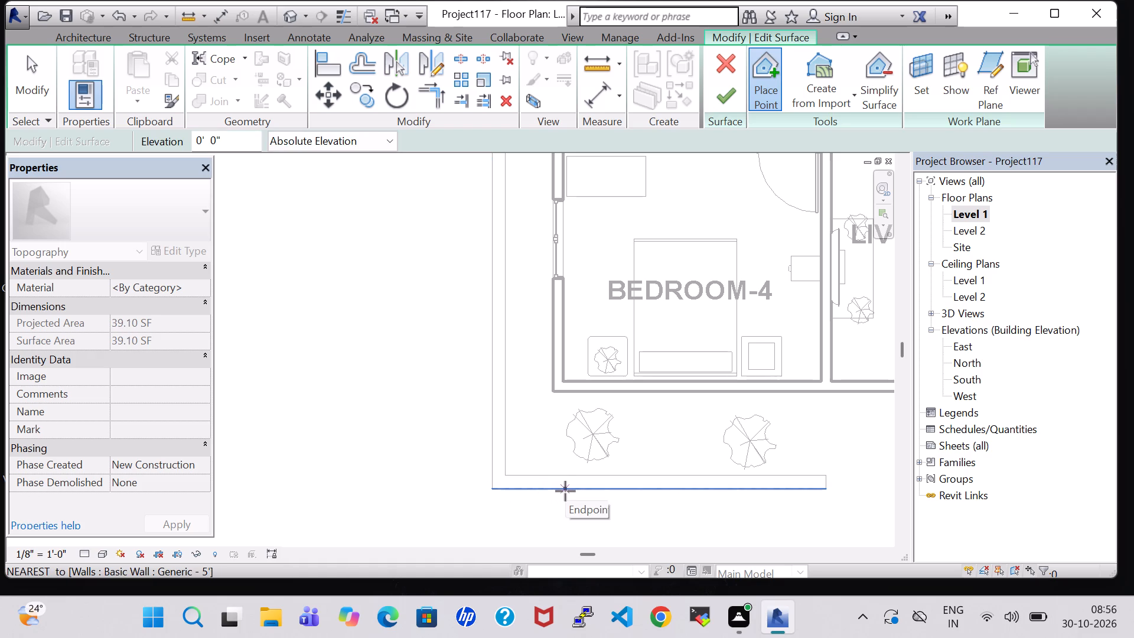
{"action": "left_click", "coordinate": [565, 491]}
{"action": "left_click", "coordinate": [726, 92]}
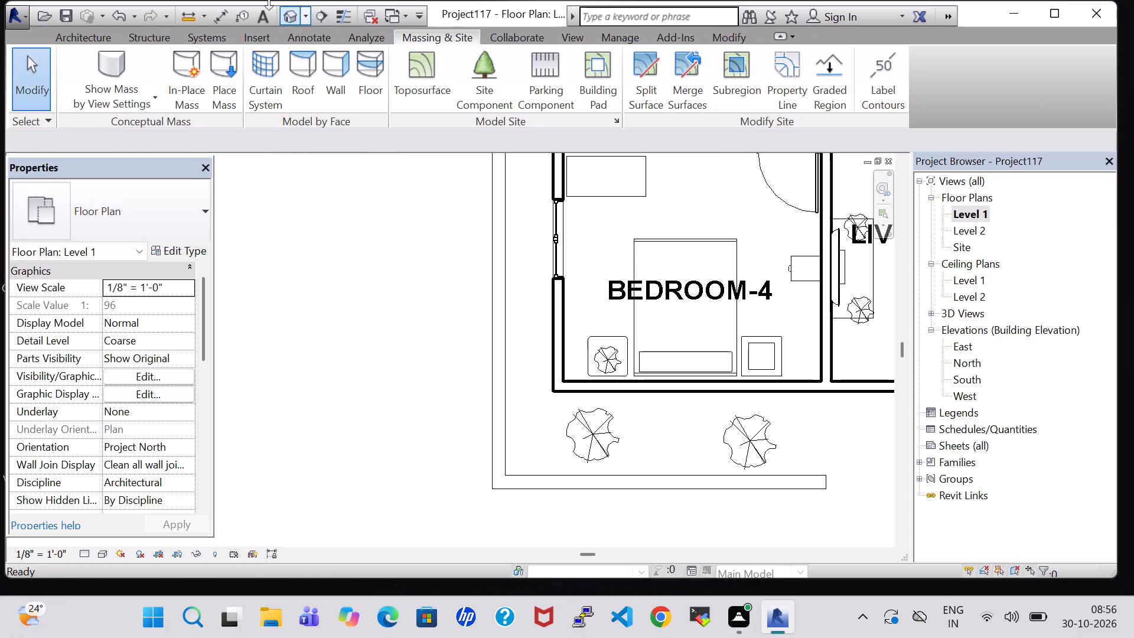
In the 3D view, assign the Plant material to the side toposurface beside the toilet and Bedroom-4.
{"action": "left_click", "coordinate": [294, 15]}
{"action": "scroll", "coordinate": [476, 327], "scroll_direction": "up", "scroll_amount": 3}
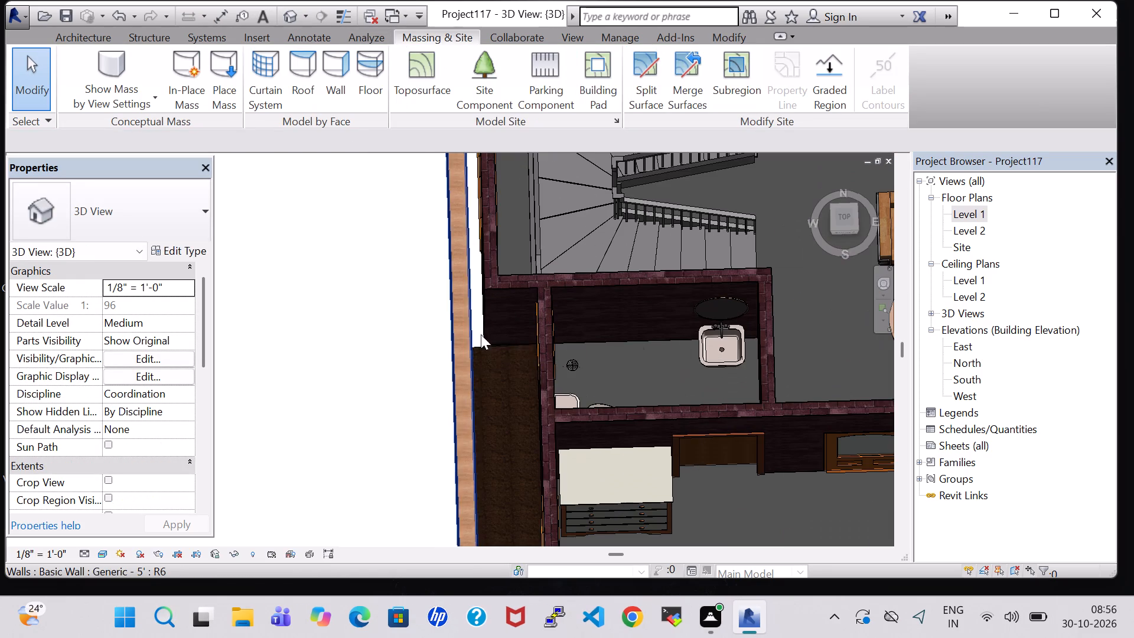
{"action": "left_click", "coordinate": [491, 353]}
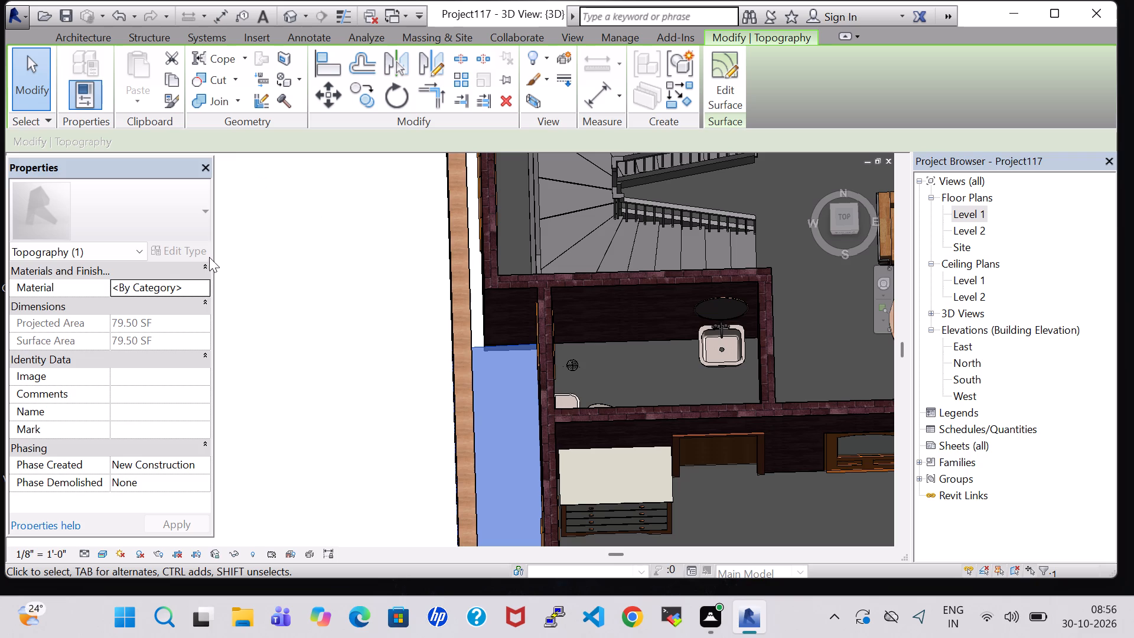
{"action": "left_click", "coordinate": [207, 283]}
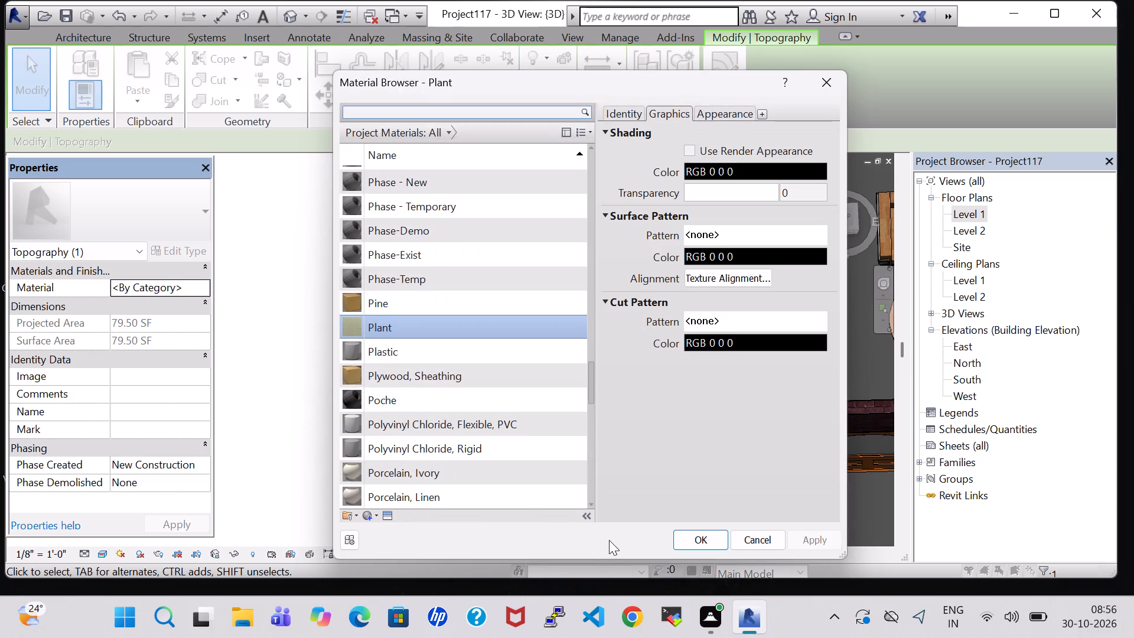
{"action": "left_click", "coordinate": [699, 536]}
{"action": "left_click", "coordinate": [390, 365]}
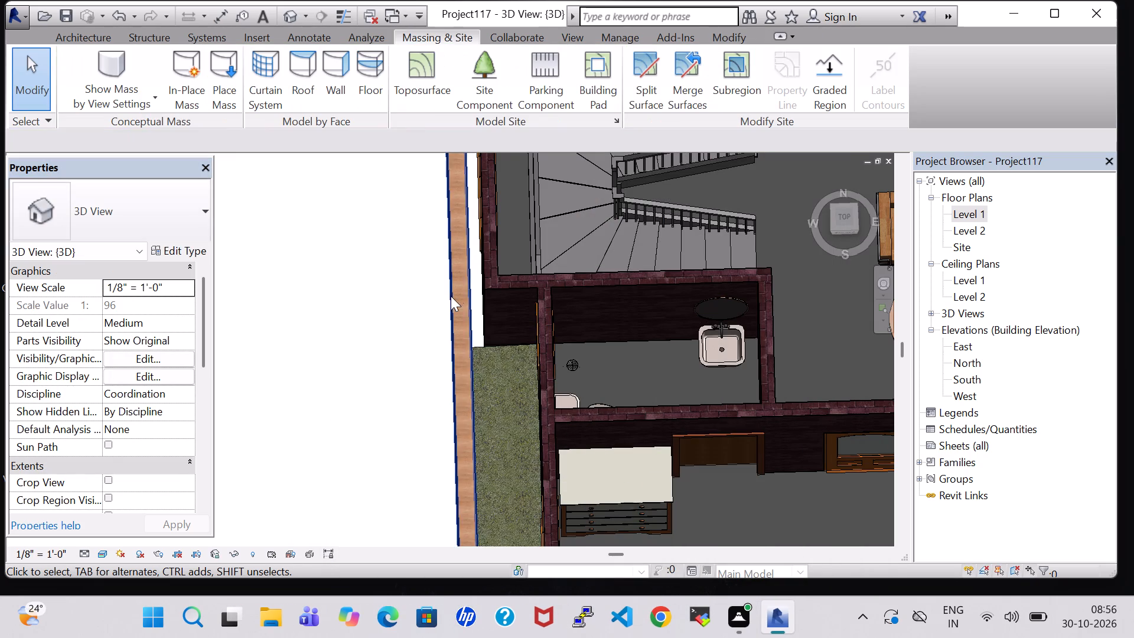
Create a narrow four-point toposurface at elevation 0' 0" filling the gap between the boundary wall and the staircase's outer wall.
{"action": "middle_click_drag", "start_coordinate": [514, 213], "coordinate": [506, 232], "text": "shift"}
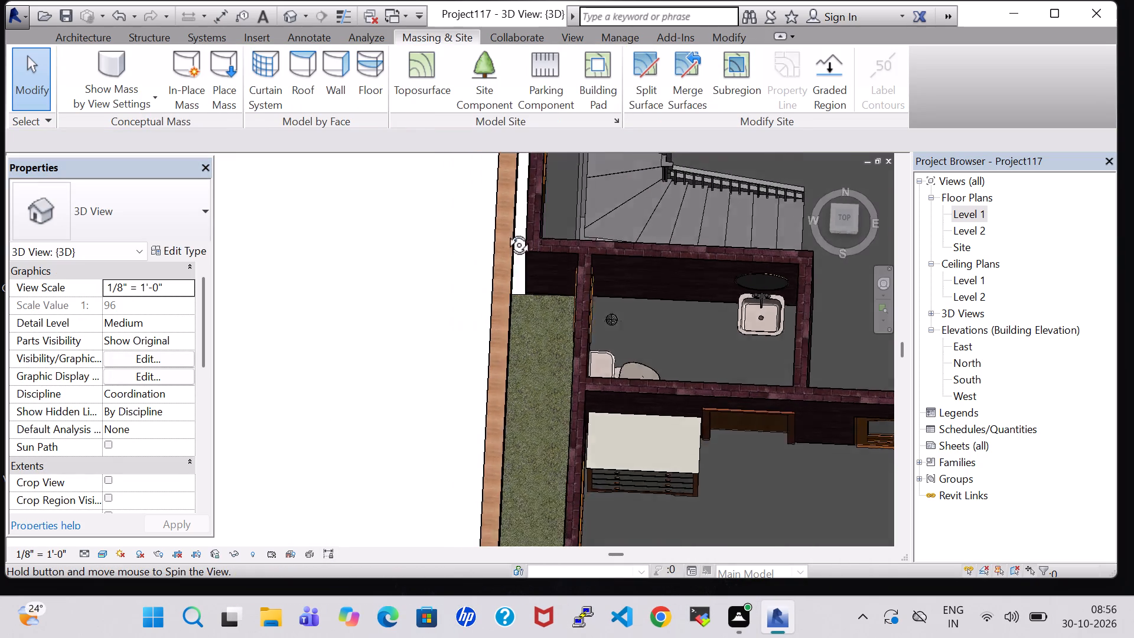
{"action": "middle_click_drag", "start_coordinate": [506, 232], "coordinate": [510, 253], "text": "shift"}
{"action": "middle_click_drag", "start_coordinate": [510, 245], "coordinate": [528, 464]}
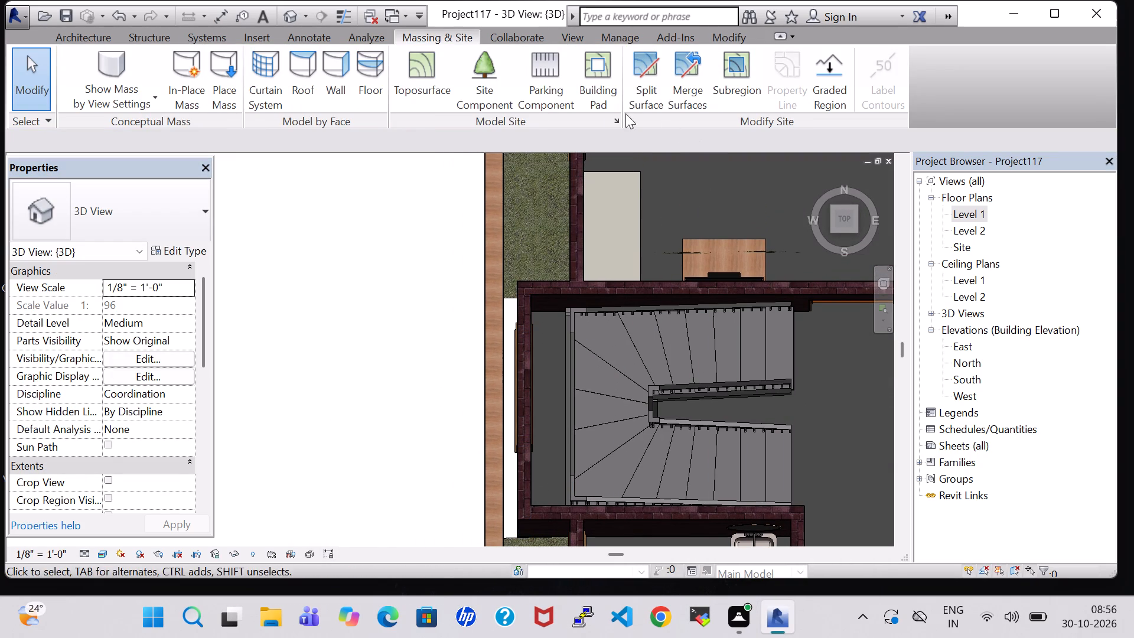
{"action": "left_click", "coordinate": [396, 88]}
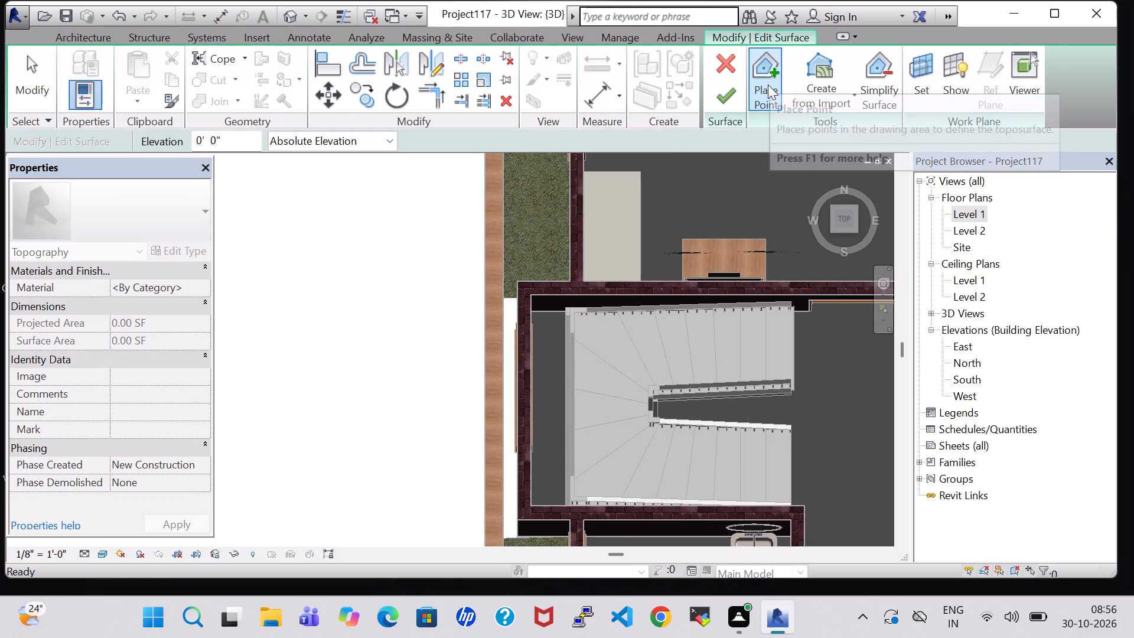
{"action": "left_click", "coordinate": [768, 84]}
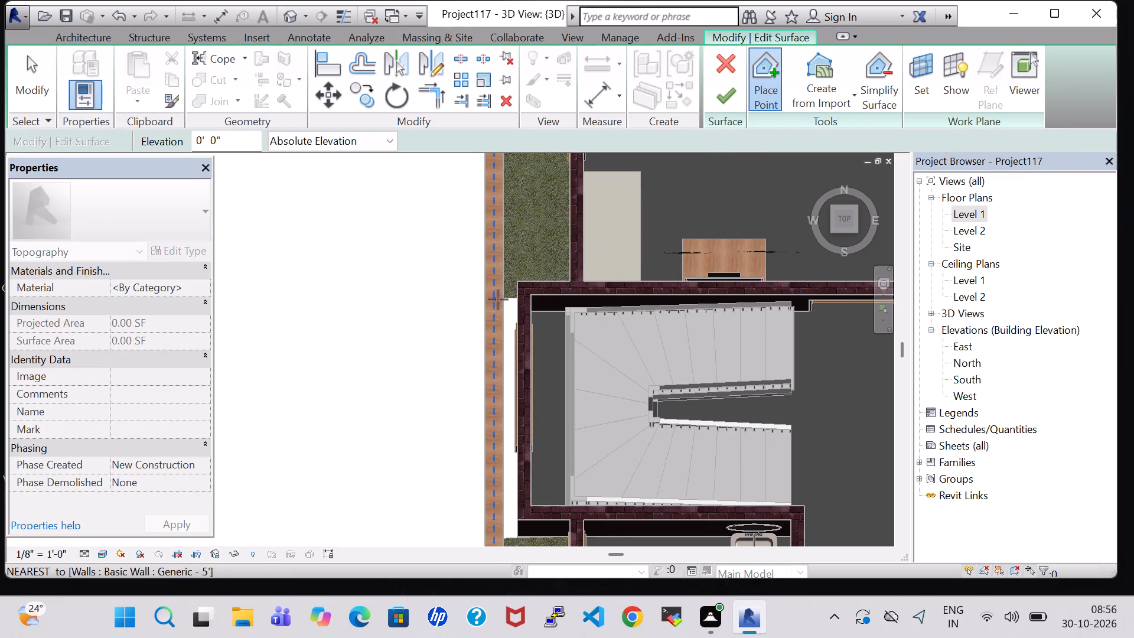
{"action": "middle_click", "coordinate": [521, 308], "text": "shift"}
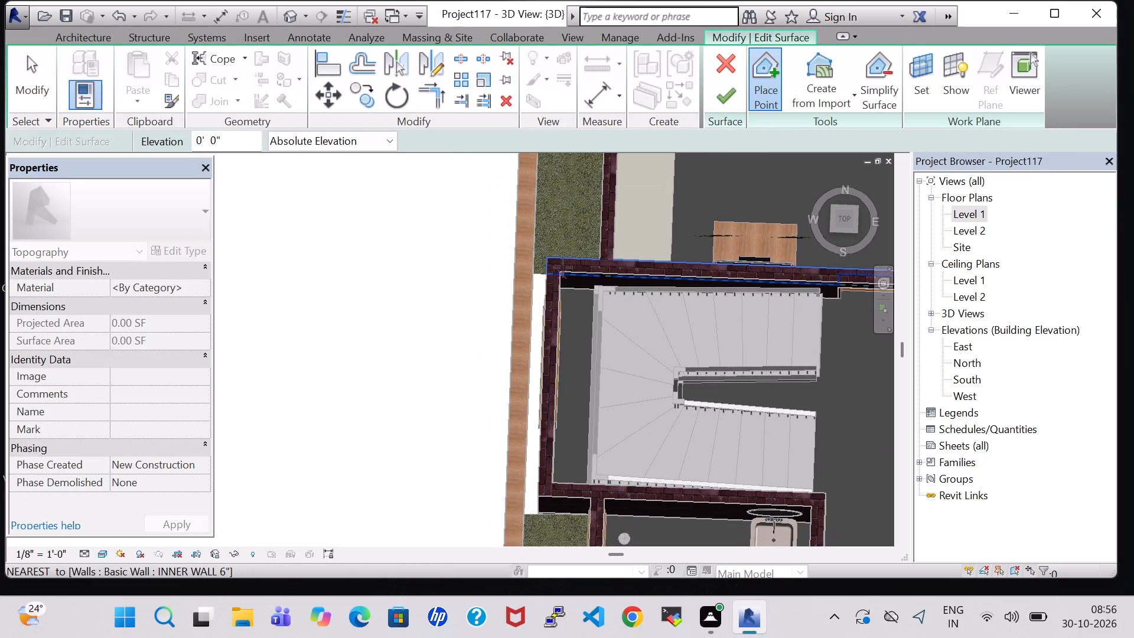
{"action": "middle_click_drag", "start_coordinate": [563, 268], "coordinate": [556, 268], "text": "shift"}
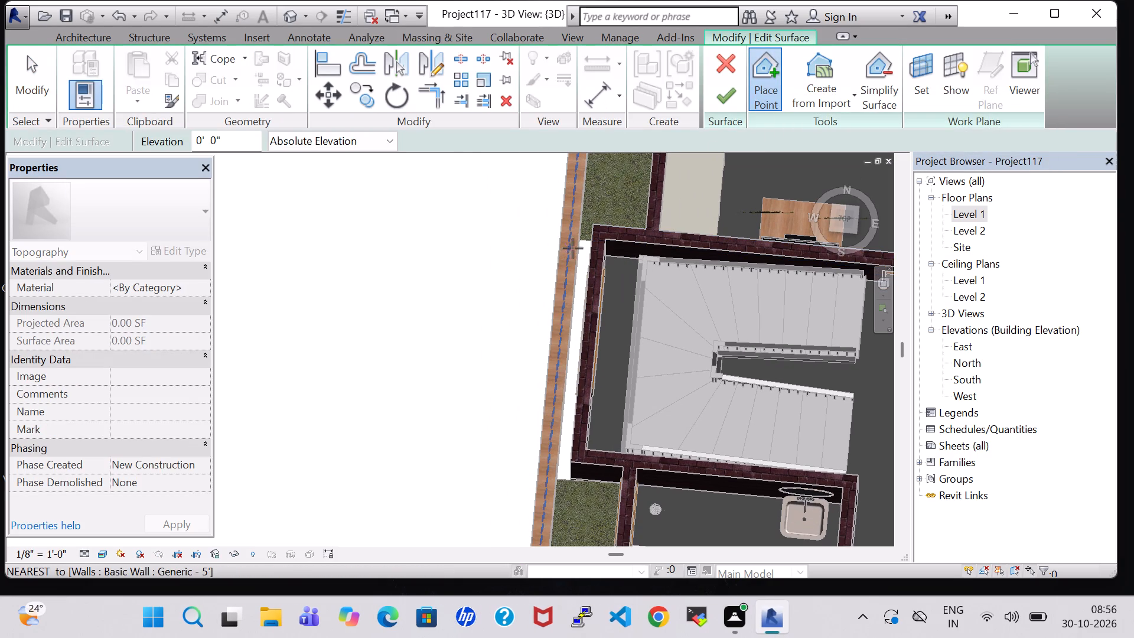
{"action": "left_click", "coordinate": [581, 241]}
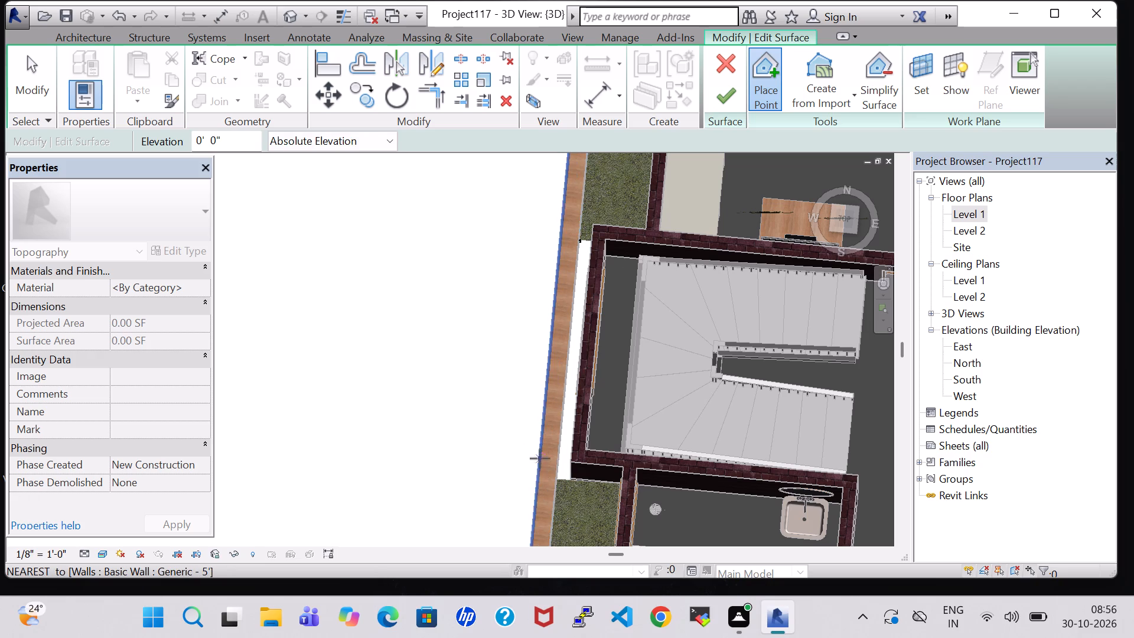
{"action": "left_click", "coordinate": [556, 479]}
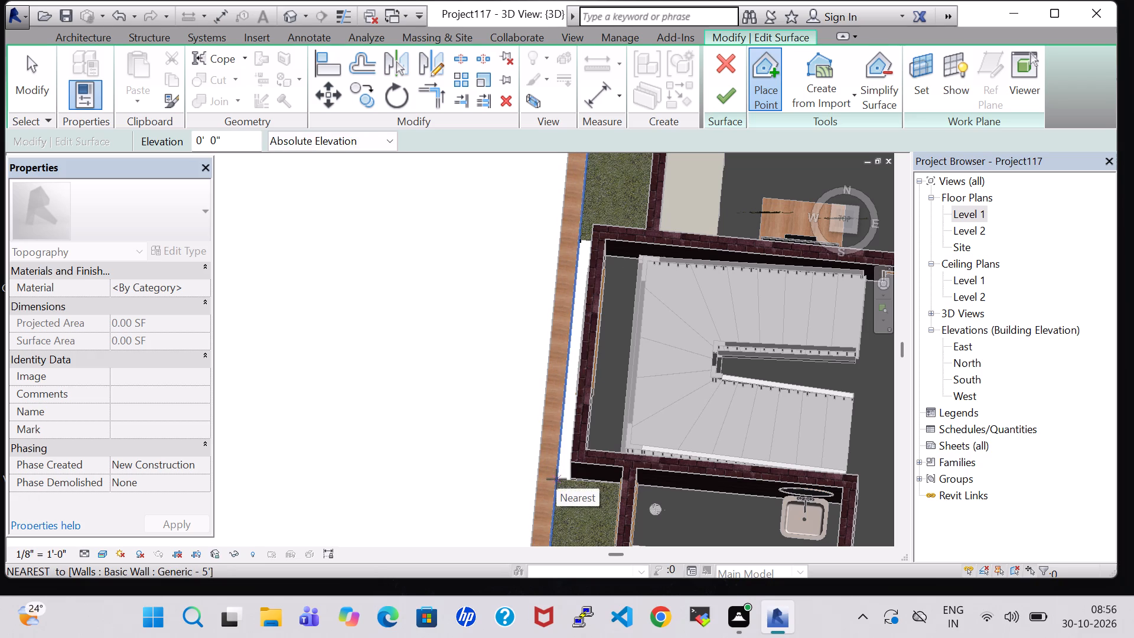
{"action": "left_click", "coordinate": [565, 479]}
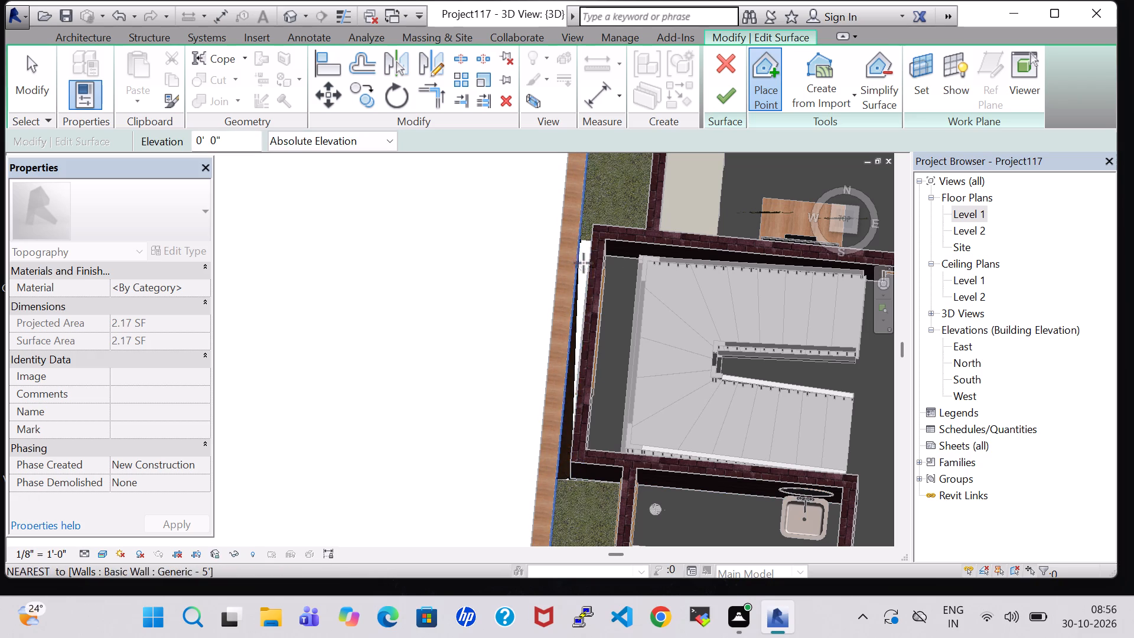
{"action": "left_click", "coordinate": [586, 242]}
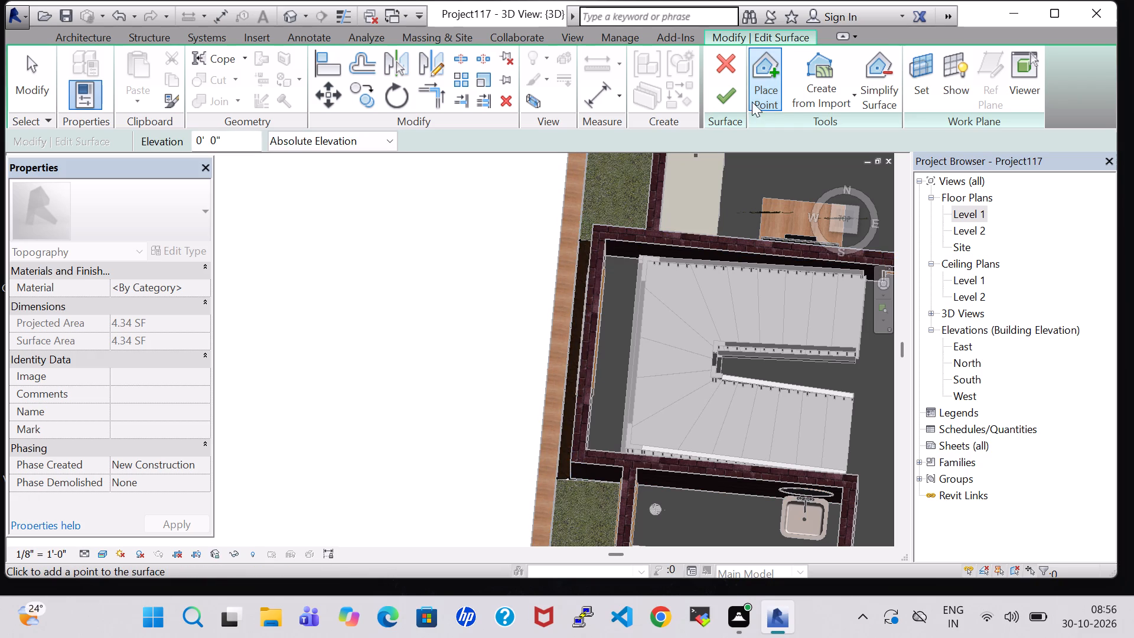
{"action": "left_click", "coordinate": [732, 102]}
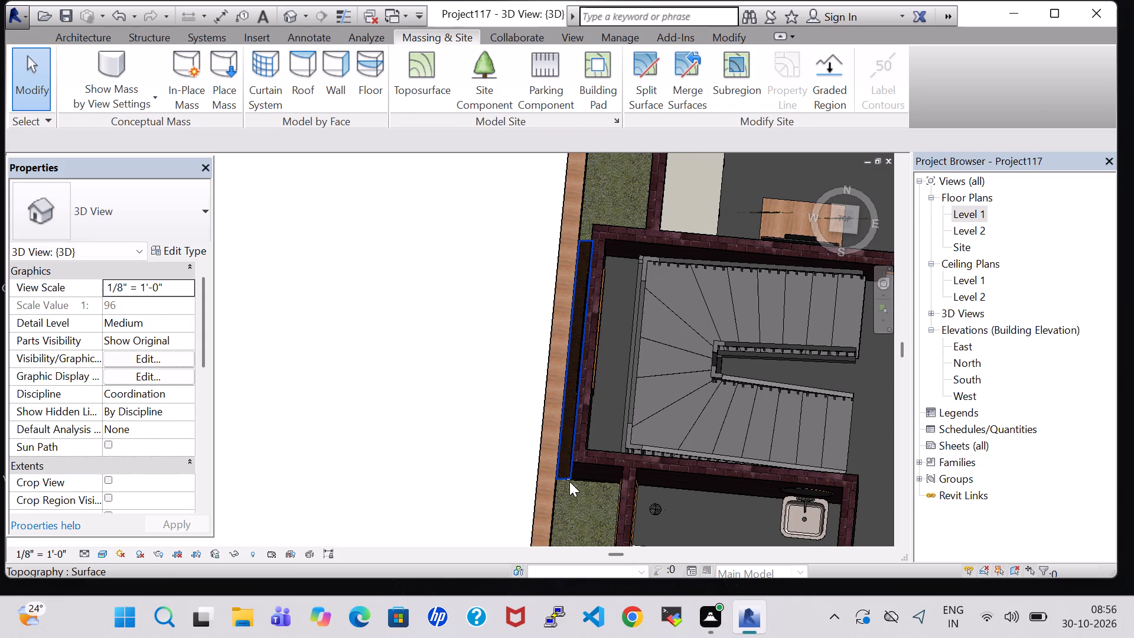
Assign the Plant material to the narrow toposurface beside the staircase.
{"action": "left_click", "coordinate": [567, 479]}
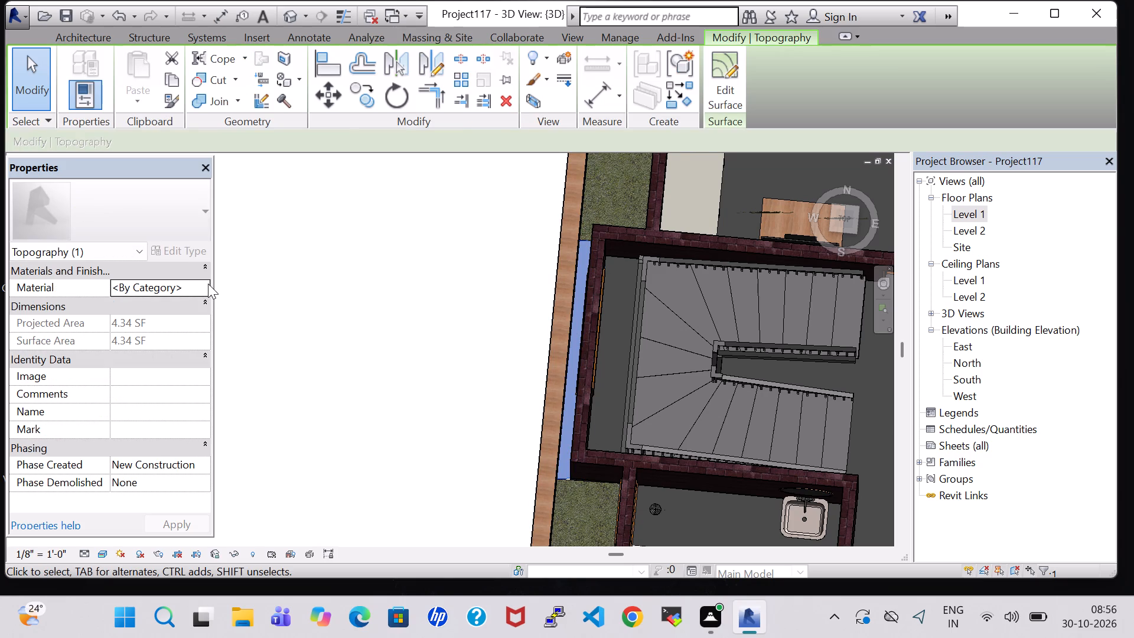
{"action": "left_click", "coordinate": [208, 284]}
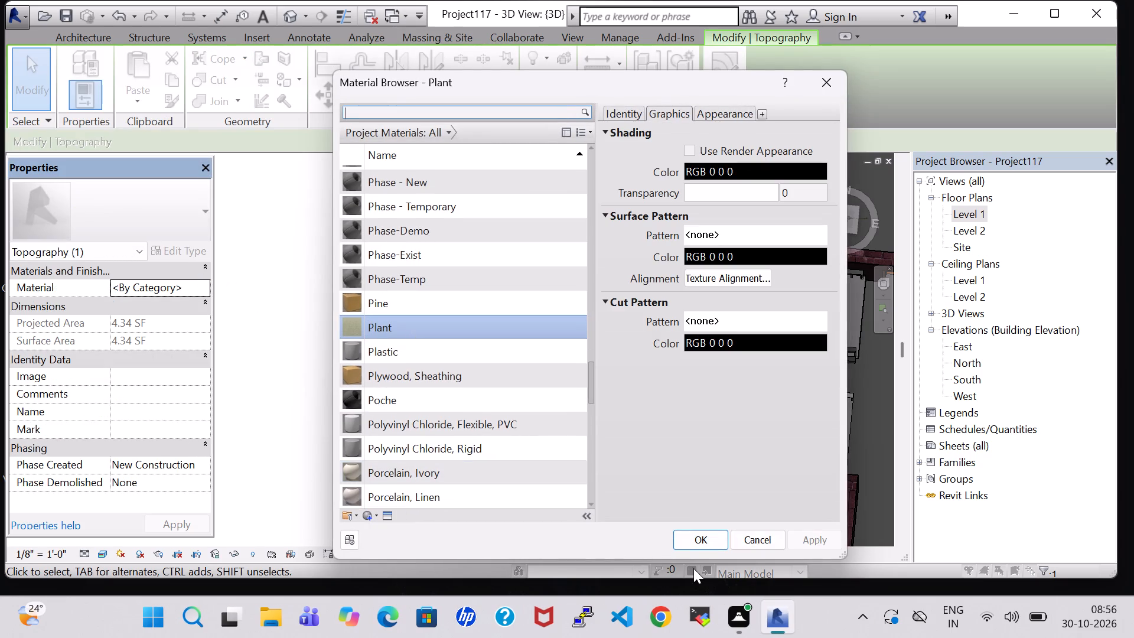
{"action": "left_click", "coordinate": [690, 540]}
{"action": "left_click", "coordinate": [487, 404]}
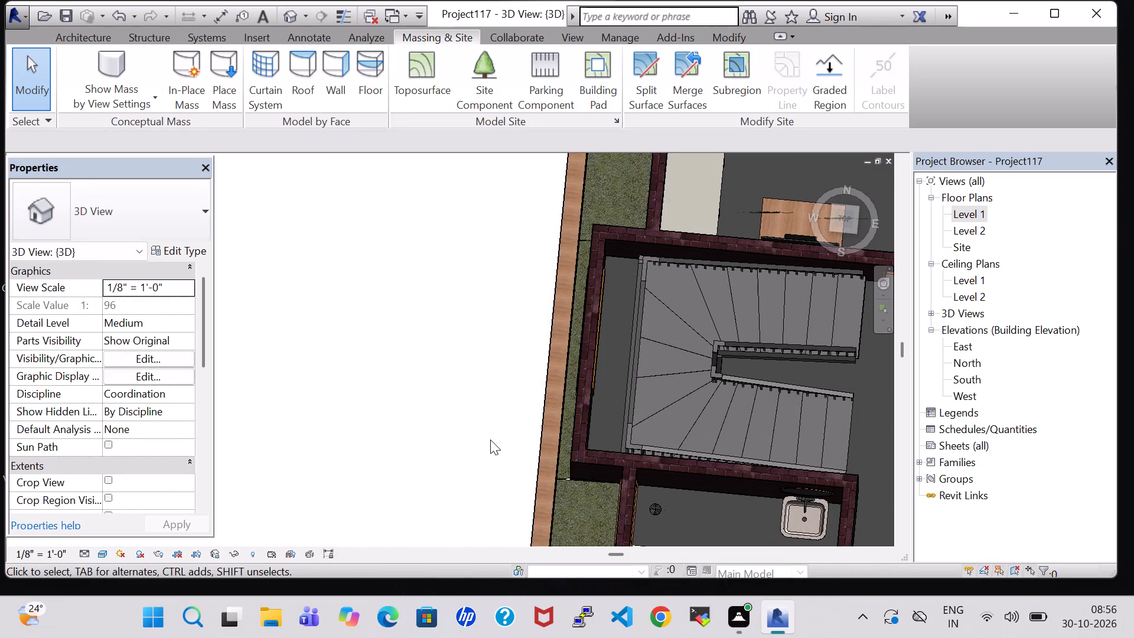
Edit the narrow staircase strip's surface, adding two points at elevation 0' 0" at the staircase wall's outer corner by the toilet jog.
{"action": "left_click", "coordinate": [564, 480]}
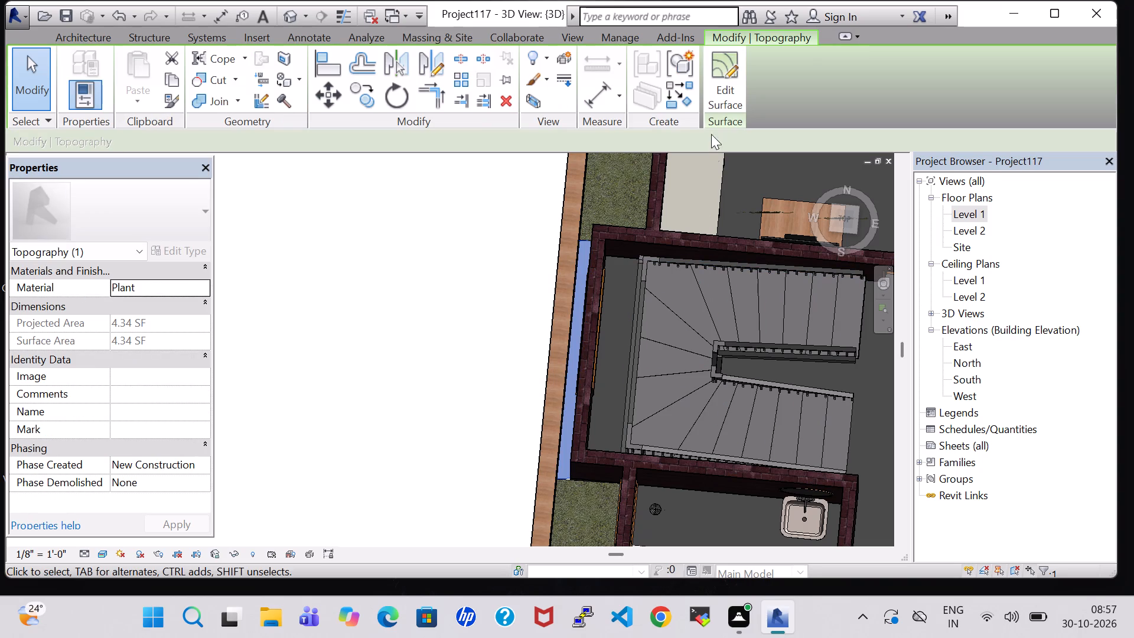
{"action": "left_click", "coordinate": [717, 95]}
{"action": "left_click", "coordinate": [754, 88]}
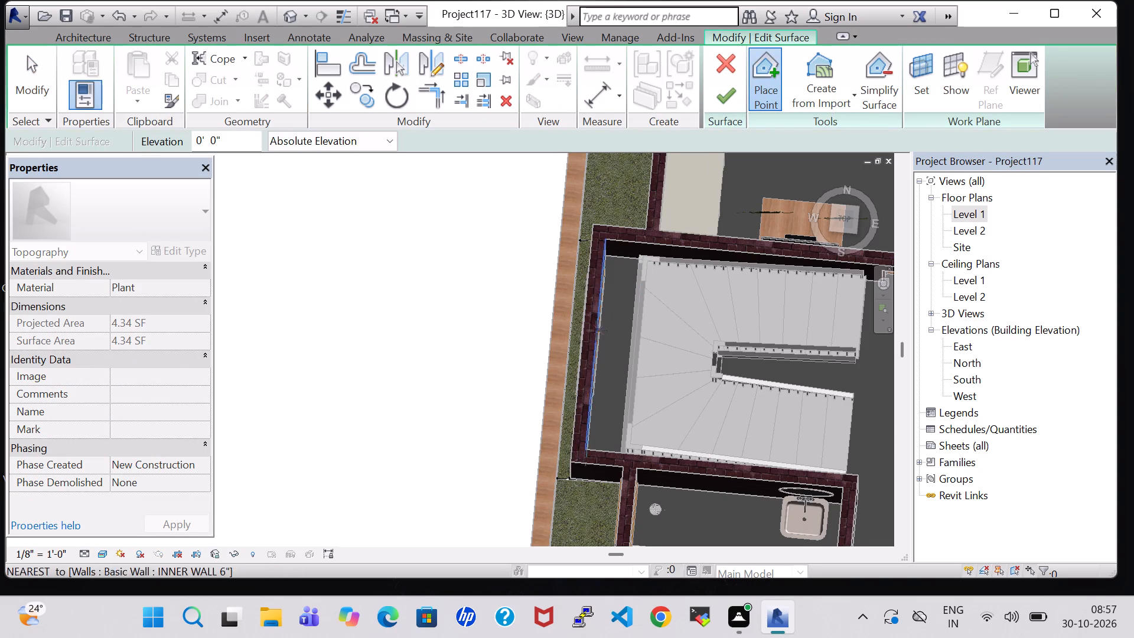
{"action": "scroll", "coordinate": [565, 447], "scroll_direction": "up", "scroll_amount": 9}
{"action": "middle_click_drag", "start_coordinate": [586, 489], "coordinate": [601, 363]}
{"action": "left_click", "coordinate": [597, 429]}
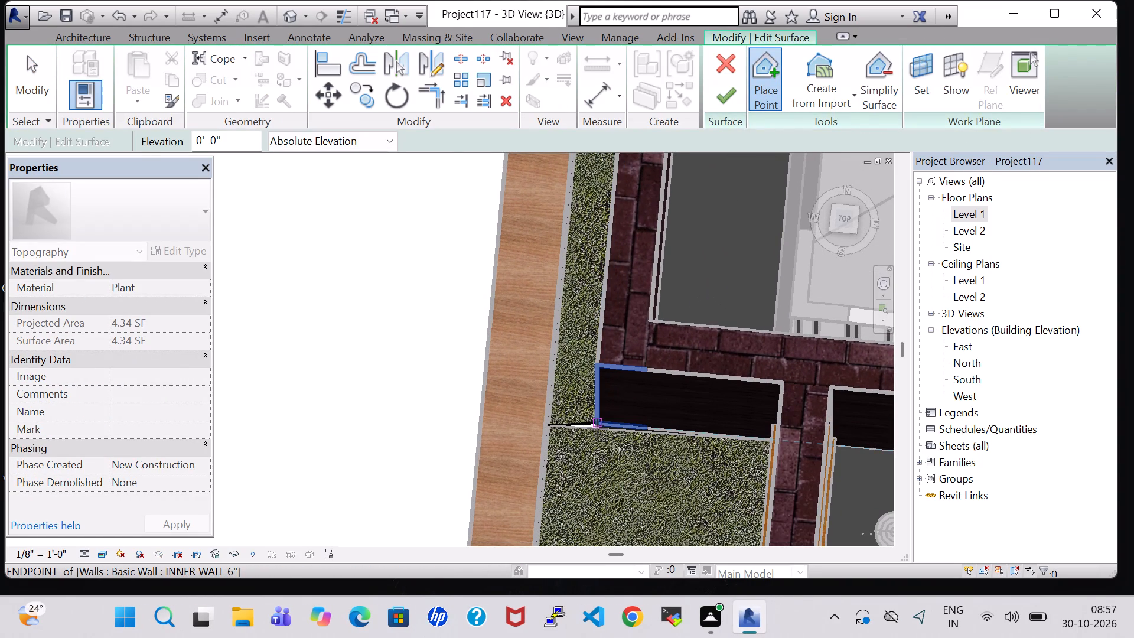
{"action": "left_click", "coordinate": [594, 435]}
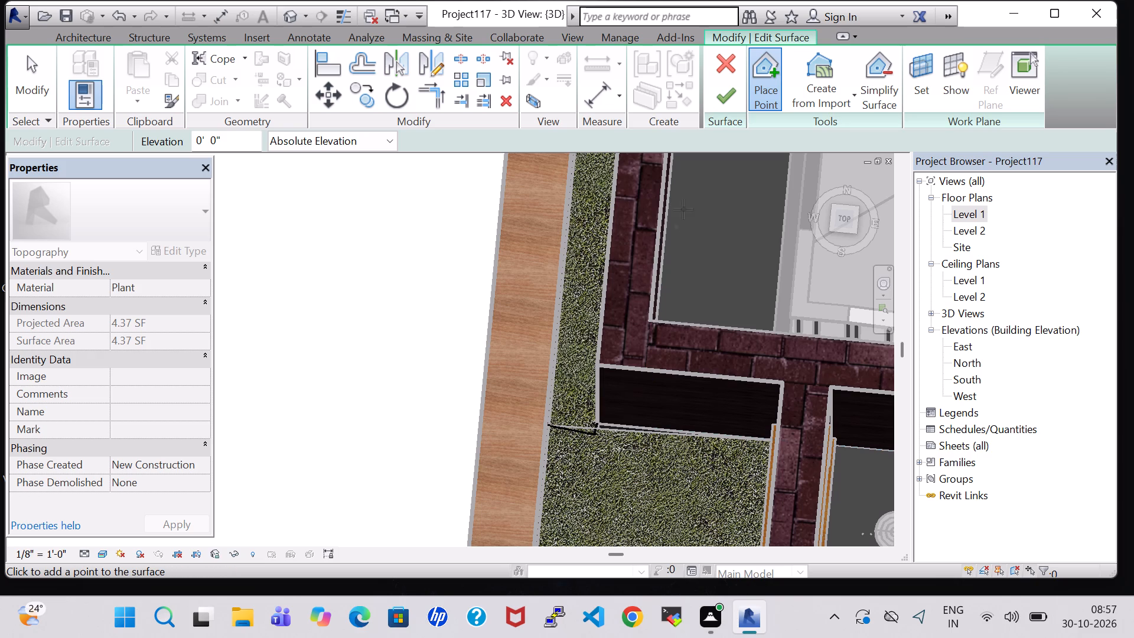
{"action": "left_click", "coordinate": [721, 95]}
Inspect the Plant-finished ground strips beside the staircase, toilet and Bedroom-4 and along the front for remaining gaps.
{"action": "scroll", "coordinate": [613, 303], "scroll_direction": "down", "scroll_amount": 1}
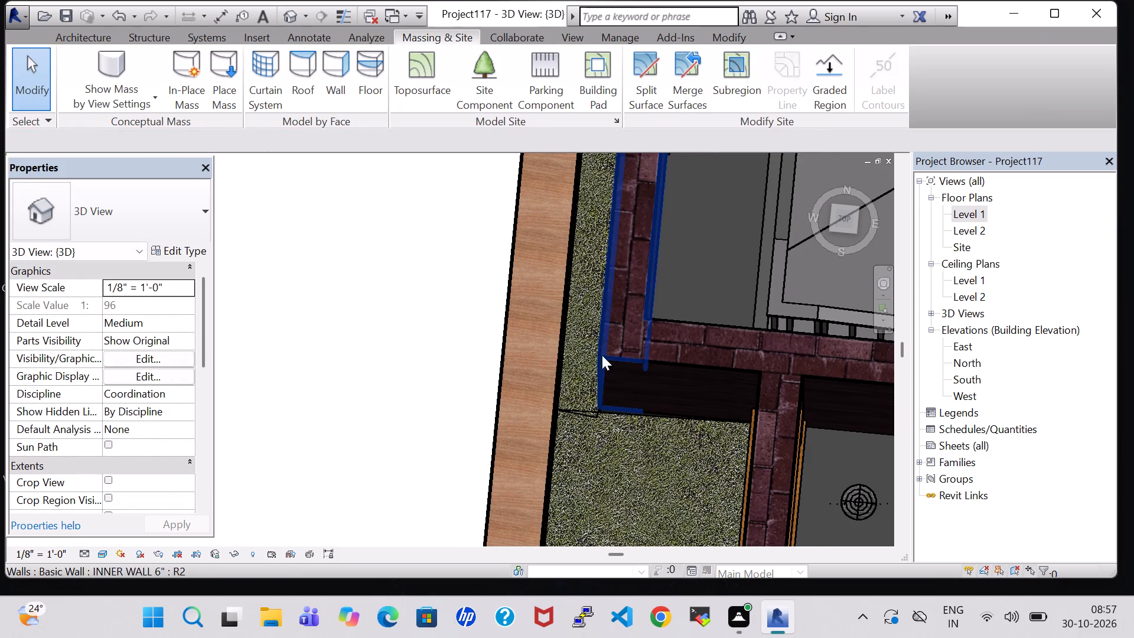
{"action": "left_click", "coordinate": [602, 465]}
{"action": "scroll", "coordinate": [602, 465], "scroll_direction": "down", "scroll_amount": 9}
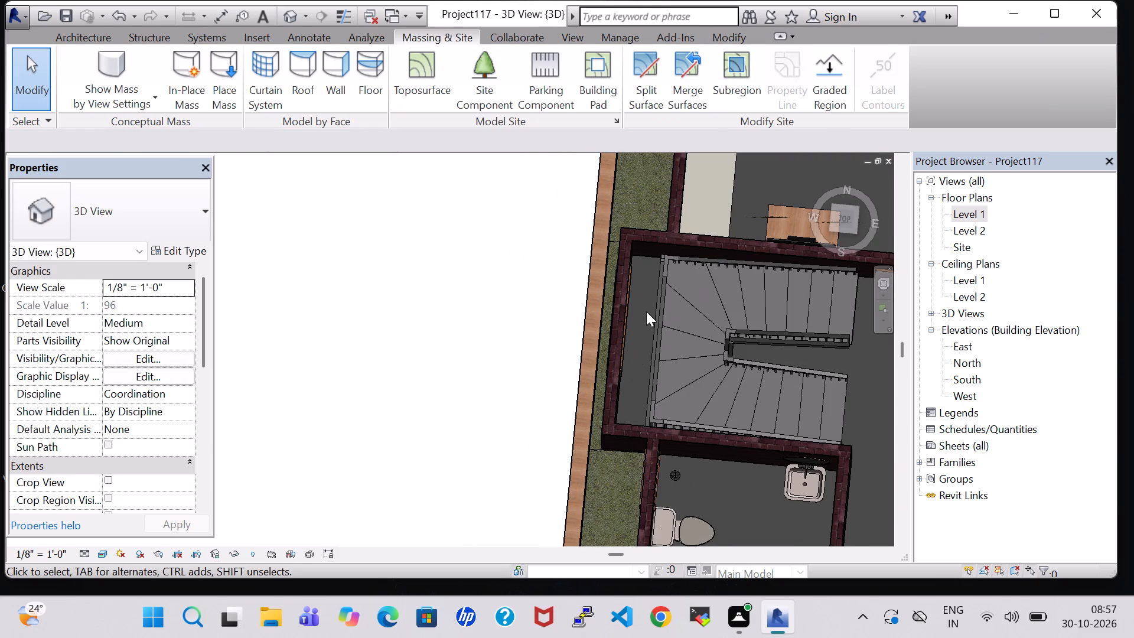
{"action": "middle_click_drag", "start_coordinate": [648, 297], "coordinate": [652, 272], "text": "shift"}
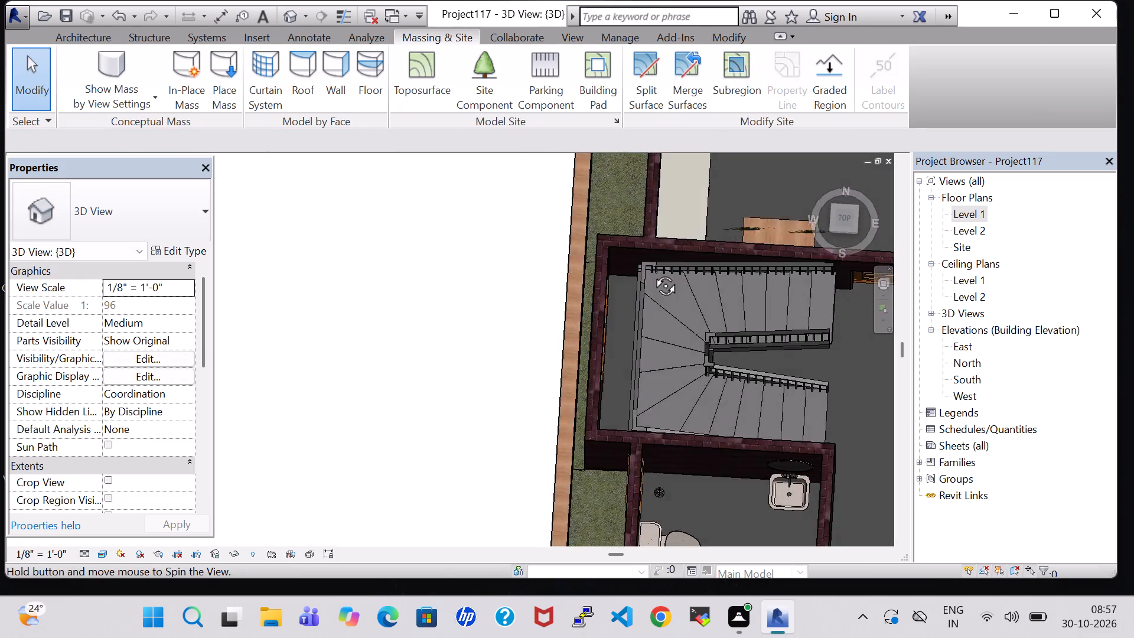
{"action": "middle_click_drag", "start_coordinate": [652, 272], "coordinate": [656, 251], "text": "shift"}
{"action": "scroll", "coordinate": [667, 274], "scroll_direction": "down", "scroll_amount": 5}
{"action": "middle_click_drag", "start_coordinate": [683, 450], "coordinate": [656, 252]}
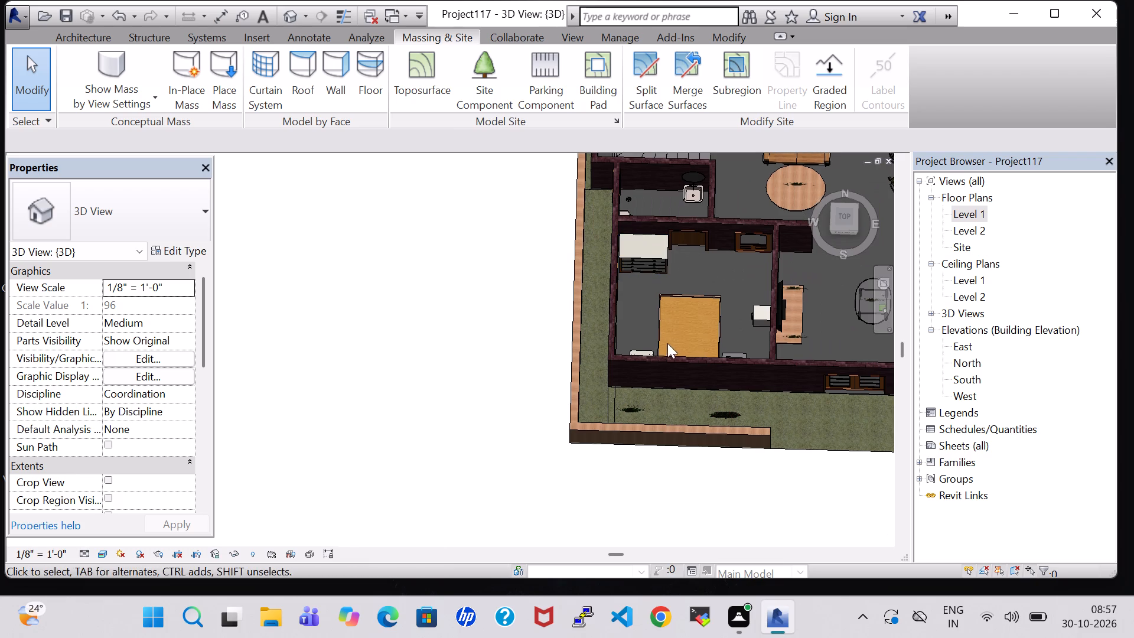
{"action": "middle_click_drag", "start_coordinate": [668, 344], "coordinate": [564, 344]}
{"action": "scroll", "coordinate": [682, 382], "scroll_direction": "up", "scroll_amount": 3}
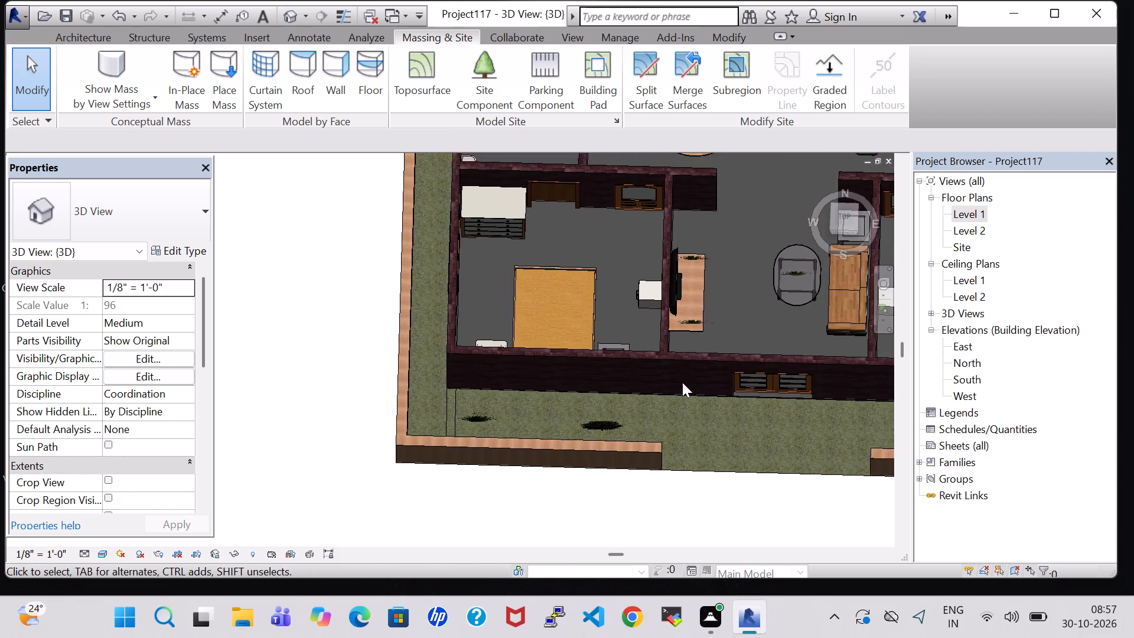
Examine the front plants, Plant-finished ground strip and boundary wall from several angles in the 3D view.
{"action": "scroll", "coordinate": [552, 436], "scroll_direction": "up", "scroll_amount": 1}
{"action": "middle_click_drag", "start_coordinate": [678, 420], "coordinate": [670, 403], "text": "shift"}
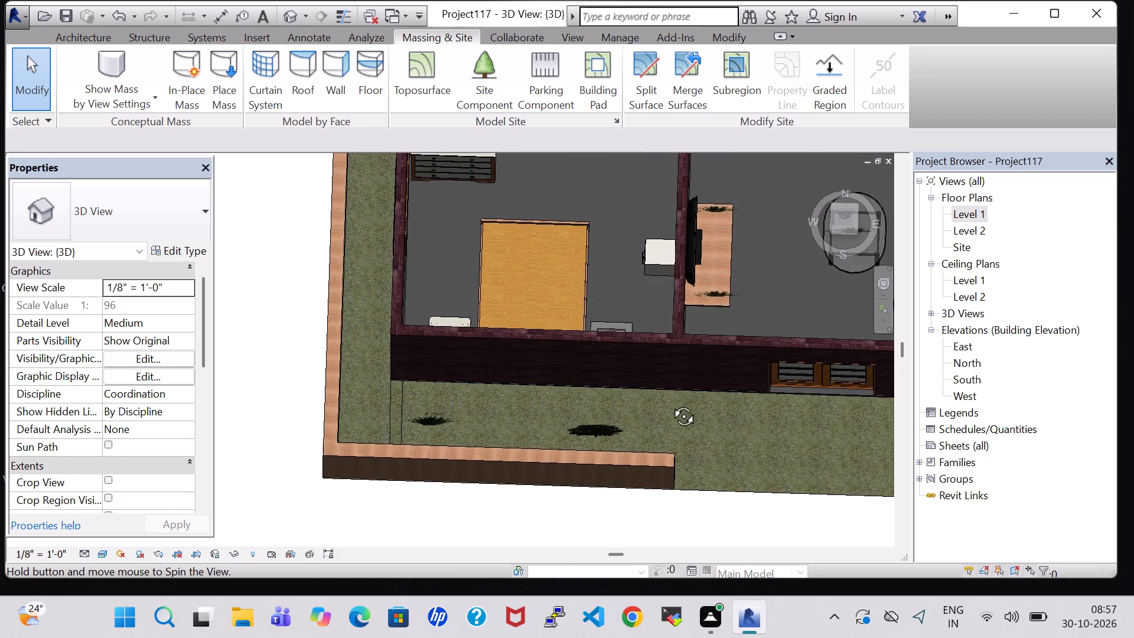
{"action": "middle_click_drag", "start_coordinate": [670, 403], "coordinate": [674, 340], "text": "shift"}
{"action": "middle_click_drag", "start_coordinate": [715, 396], "coordinate": [611, 404]}
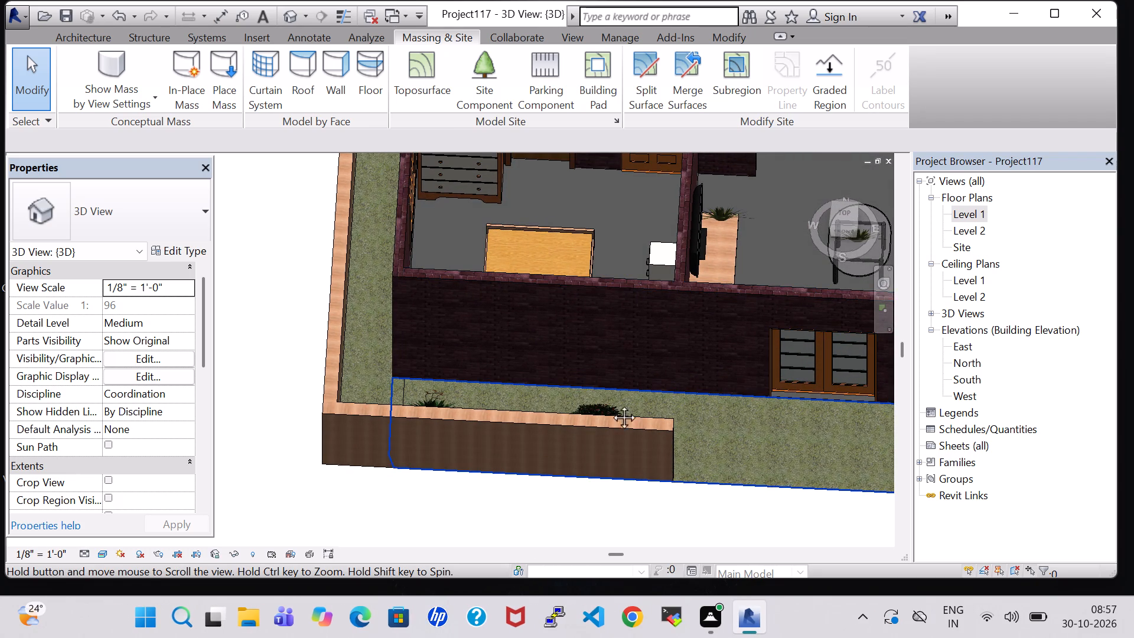
{"action": "middle_click_drag", "start_coordinate": [611, 404], "coordinate": [498, 408]}
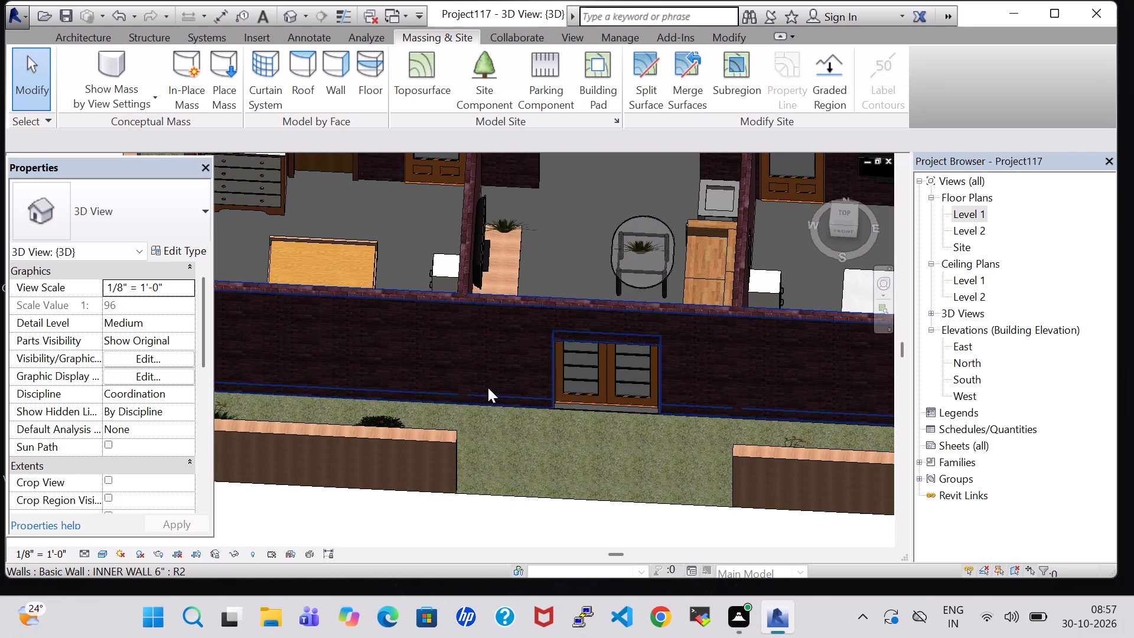
{"action": "scroll", "coordinate": [487, 388], "scroll_direction": "down", "scroll_amount": 4}
{"action": "middle_click_drag", "start_coordinate": [487, 388], "coordinate": [487, 431]}
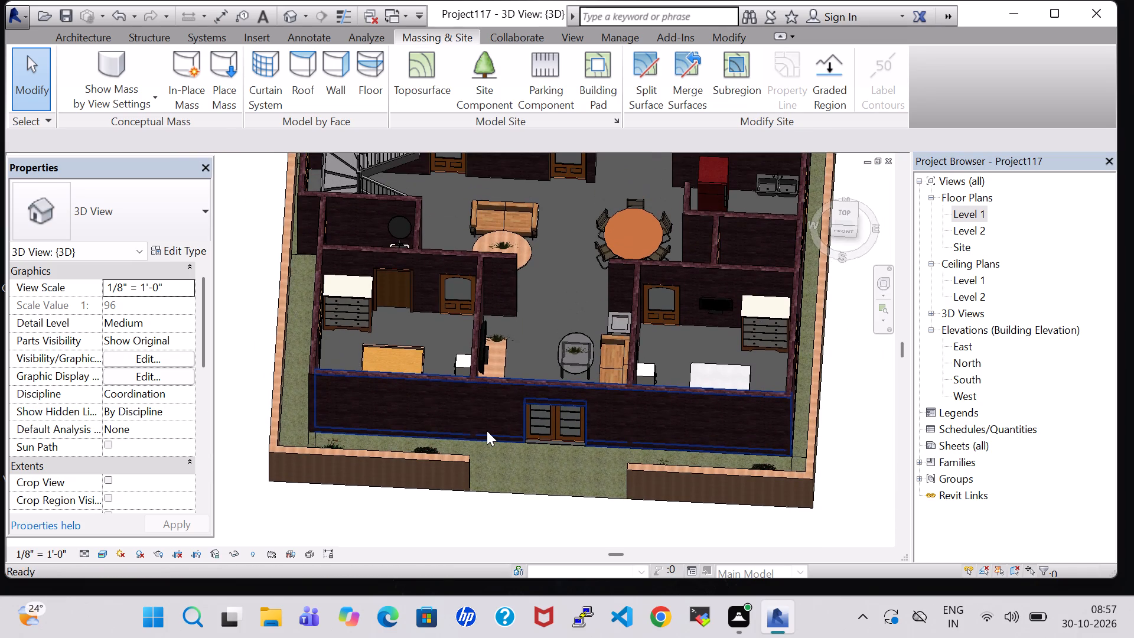
{"action": "middle_click_drag", "start_coordinate": [487, 431], "coordinate": [480, 502], "text": "shift"}
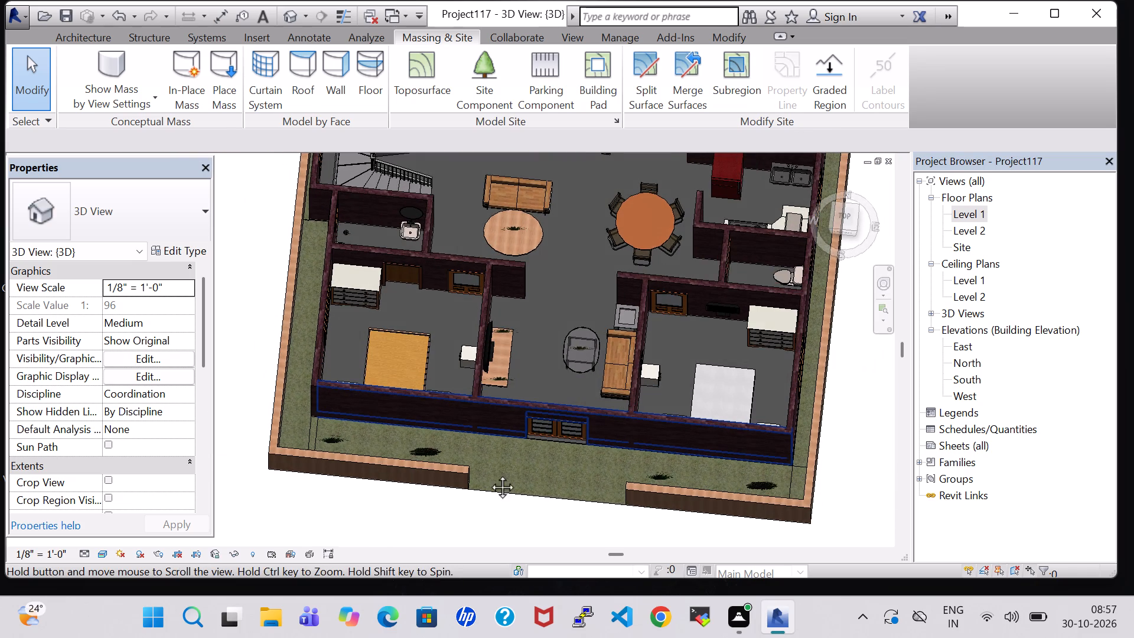
{"action": "middle_click_drag", "start_coordinate": [490, 474], "coordinate": [485, 549], "text": "shift"}
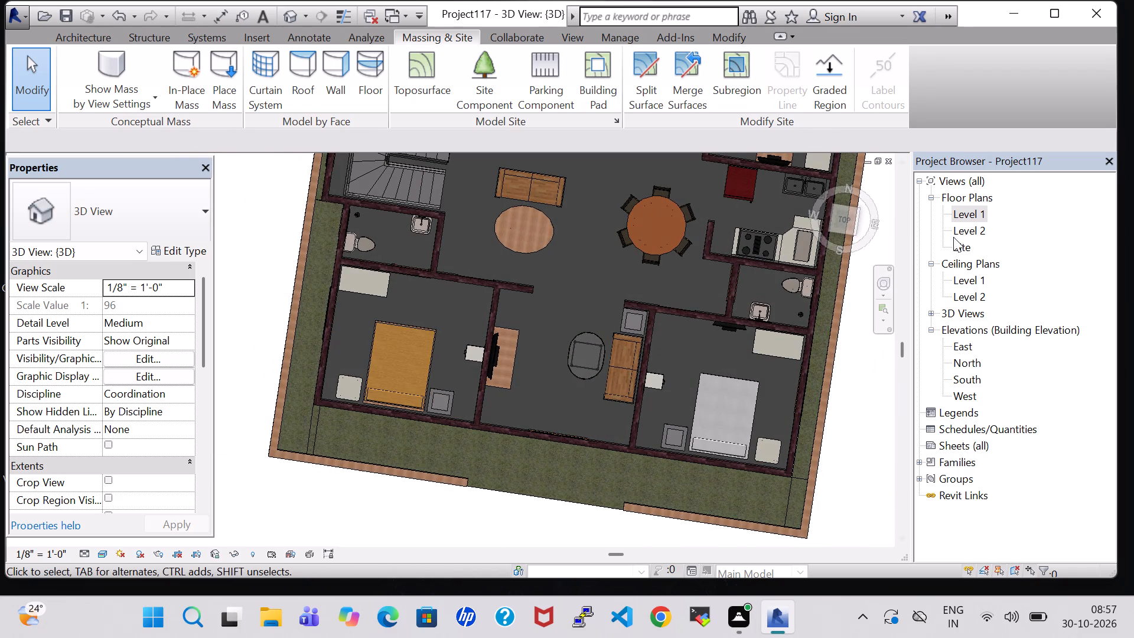
On the Level 1 plan, nudge the Jungle Flame and Crane Lily in front of Bedroom-4 outward to about 3' 1" from the house wall.
{"action": "double_click", "coordinate": [970, 220]}
{"action": "left_click", "coordinate": [763, 448]}
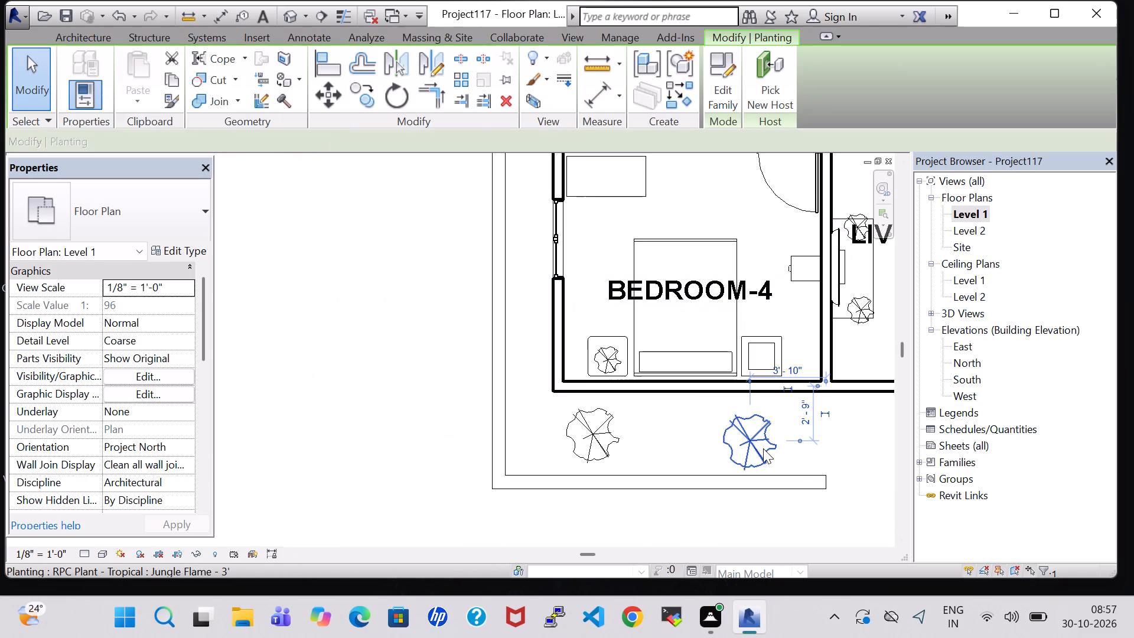
{"action": "key", "text": "Down"}
{"action": "key", "text": "Down"}
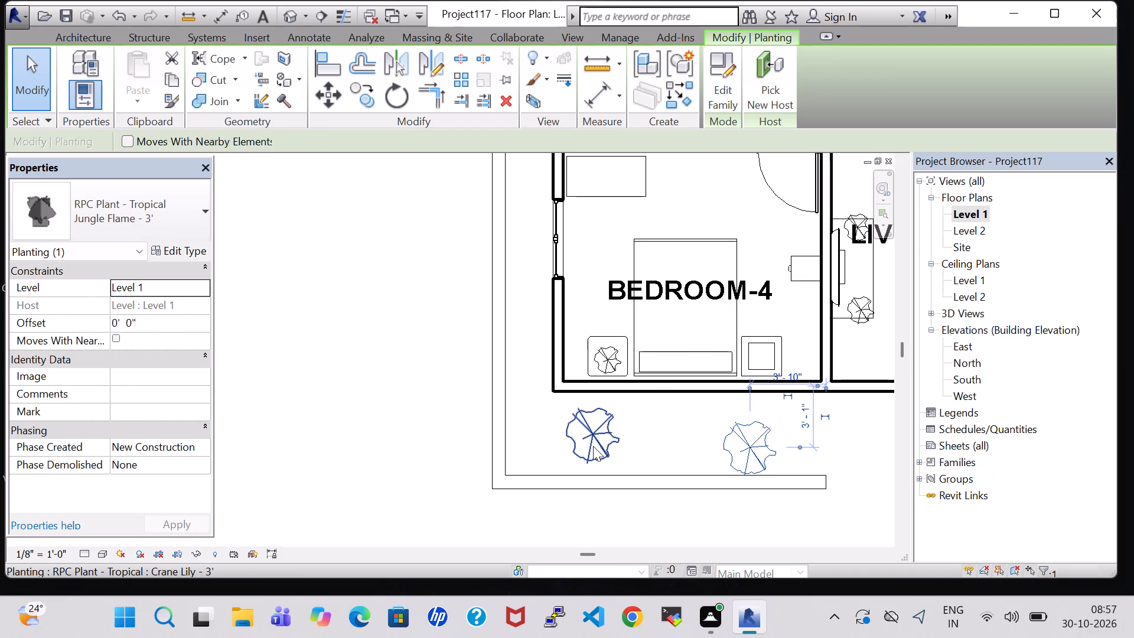
{"action": "left_click", "coordinate": [593, 446]}
{"action": "key", "text": "Down"}
{"action": "key", "text": "Down"}
{"action": "key", "text": "Down"}
{"action": "key", "text": "Down"}
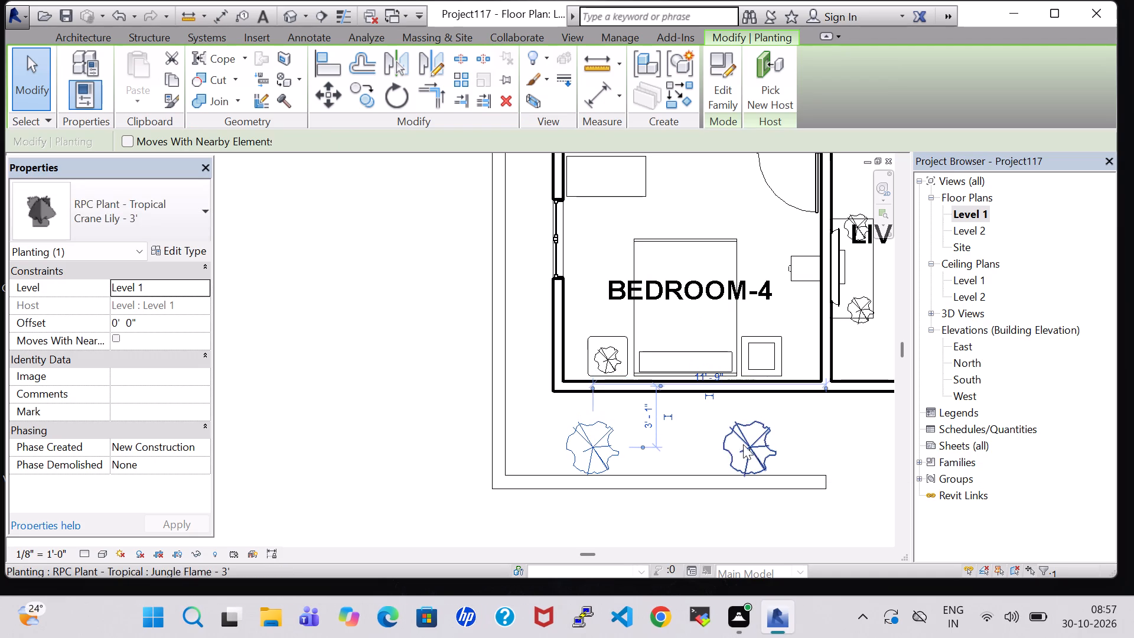
{"action": "left_click", "coordinate": [785, 418]}
Nudge the Crane Lily and Jungle Flame in front of Bedroom-5 outward, the Crane Lily to about 3' 1" from the house wall.
{"action": "middle_click_drag", "start_coordinate": [785, 418], "coordinate": [164, 437]}
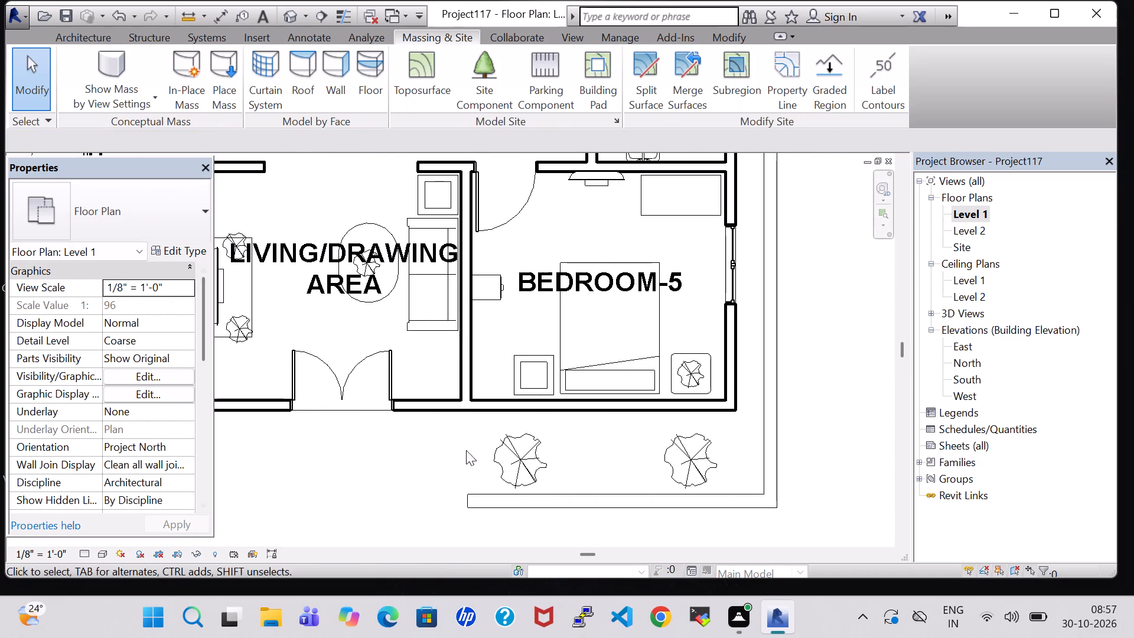
{"action": "left_click", "coordinate": [513, 461]}
{"action": "key", "text": "Down"}
{"action": "key", "text": "Down"}
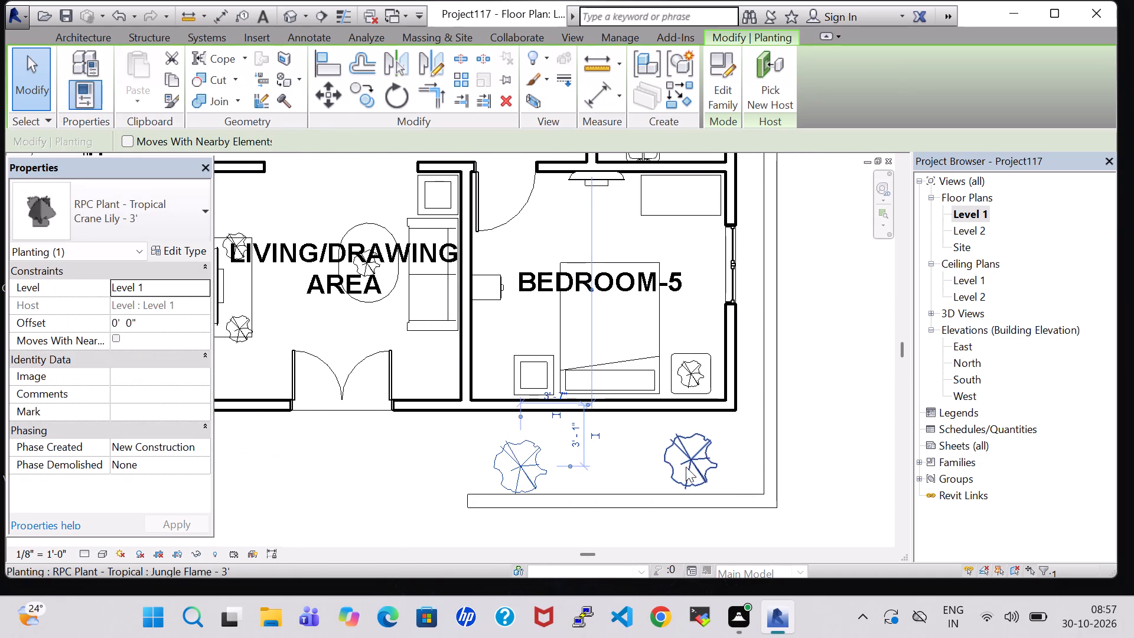
{"action": "left_click", "coordinate": [690, 467]}
{"action": "key", "text": "Down"}
{"action": "key", "text": "Down"}
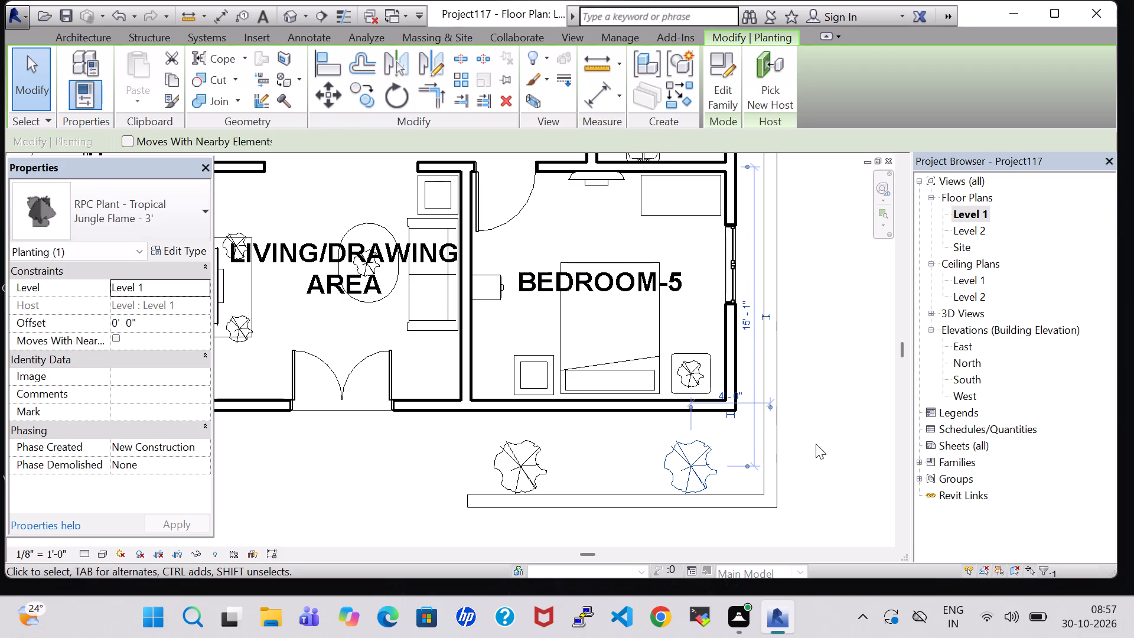
{"action": "left_click", "coordinate": [819, 375]}
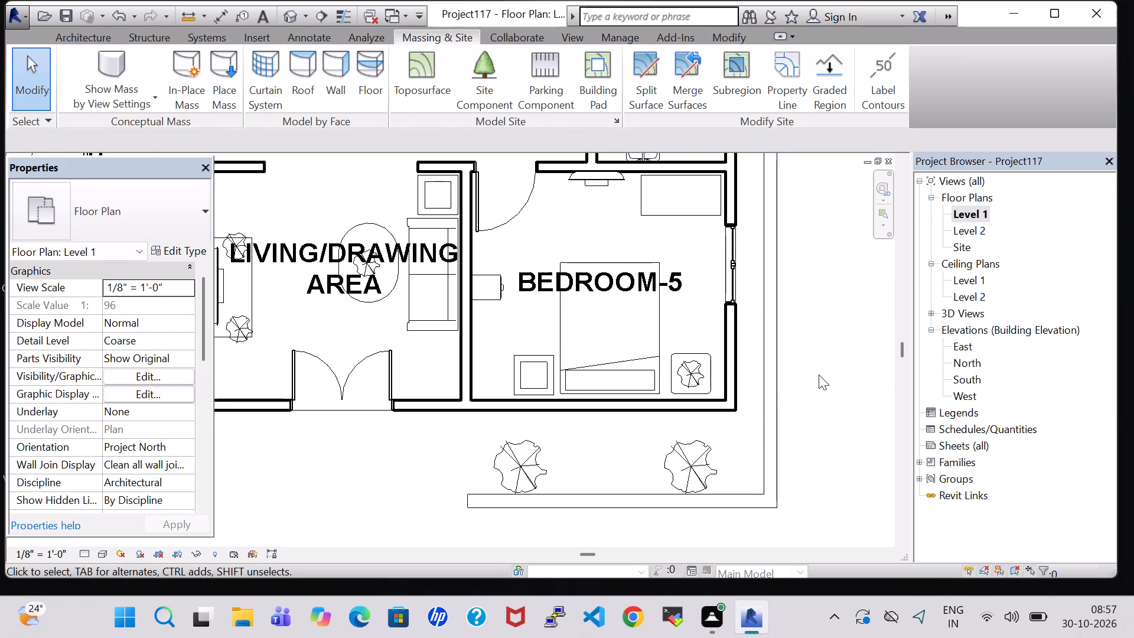
Check the front entrance, planting strip and boundary wall in the 3D view.
{"action": "scroll", "coordinate": [818, 376], "scroll_direction": "down", "scroll_amount": 4}
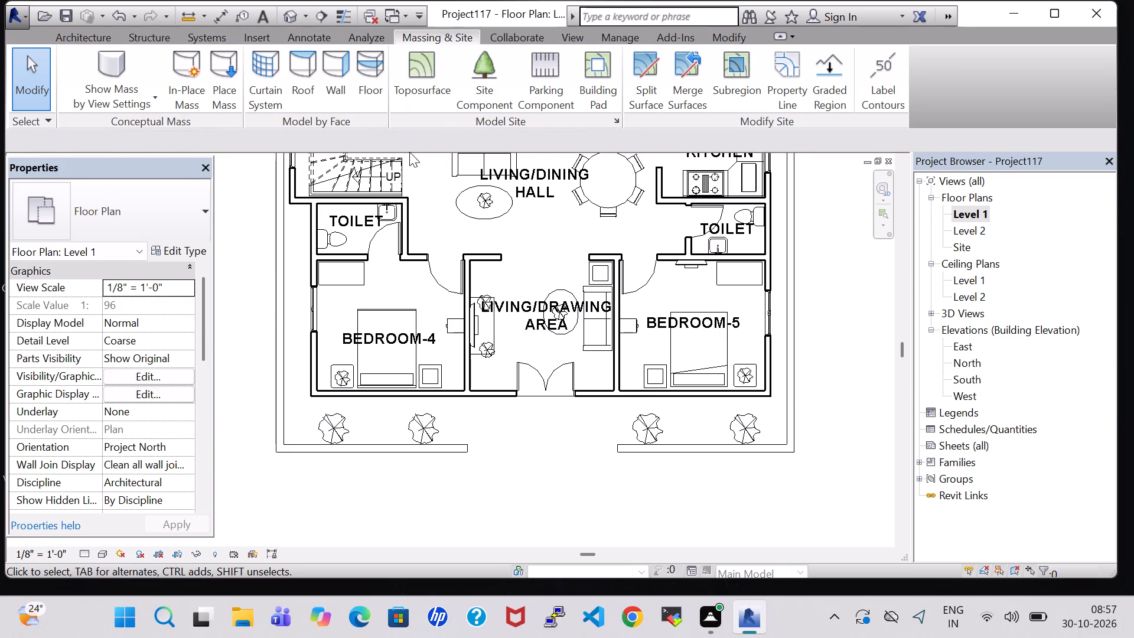
{"action": "left_click", "coordinate": [292, 12]}
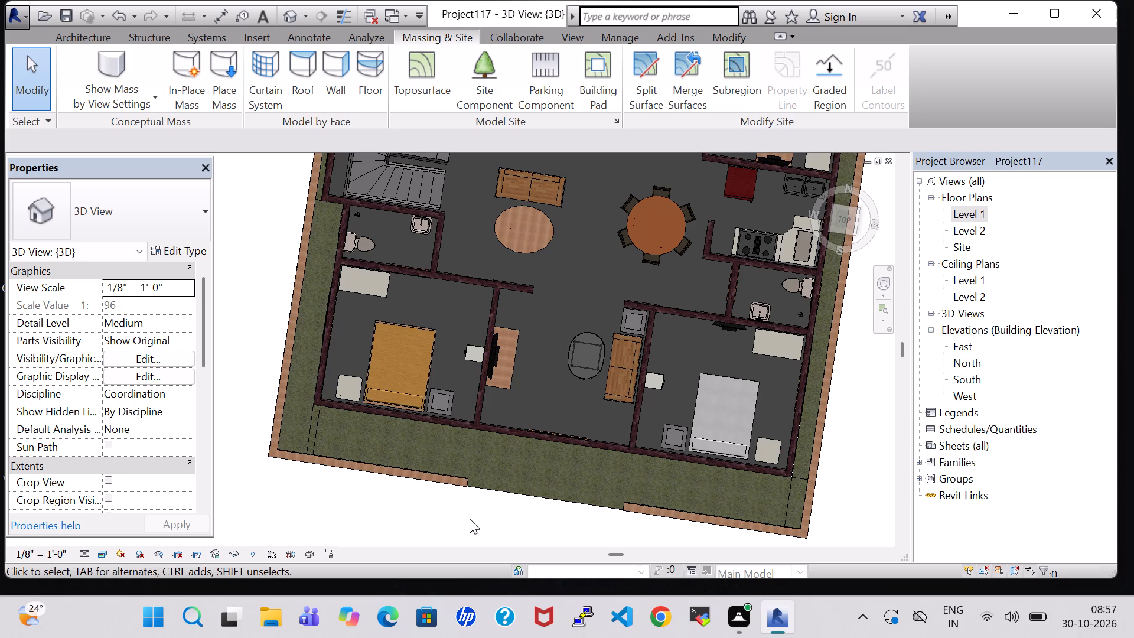
{"action": "middle_click_drag", "start_coordinate": [470, 519], "coordinate": [520, 349], "text": "shift"}
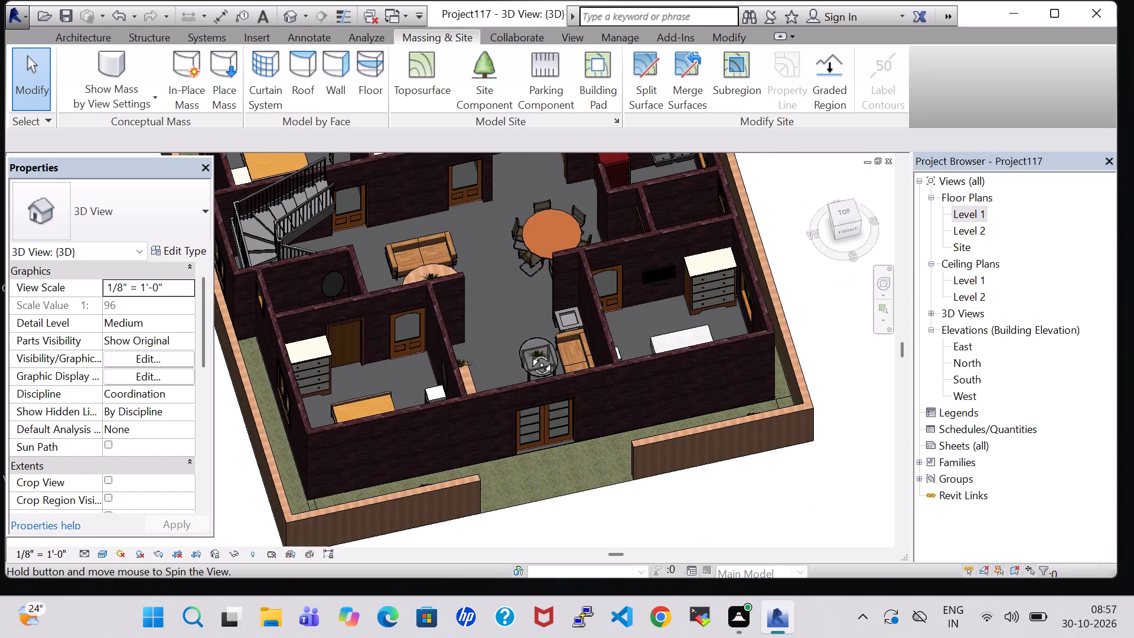
{"action": "middle_click_drag", "start_coordinate": [613, 511], "coordinate": [567, 377], "text": "shift"}
{"action": "middle_click_drag", "start_coordinate": [588, 350], "coordinate": [607, 336], "text": "shift"}
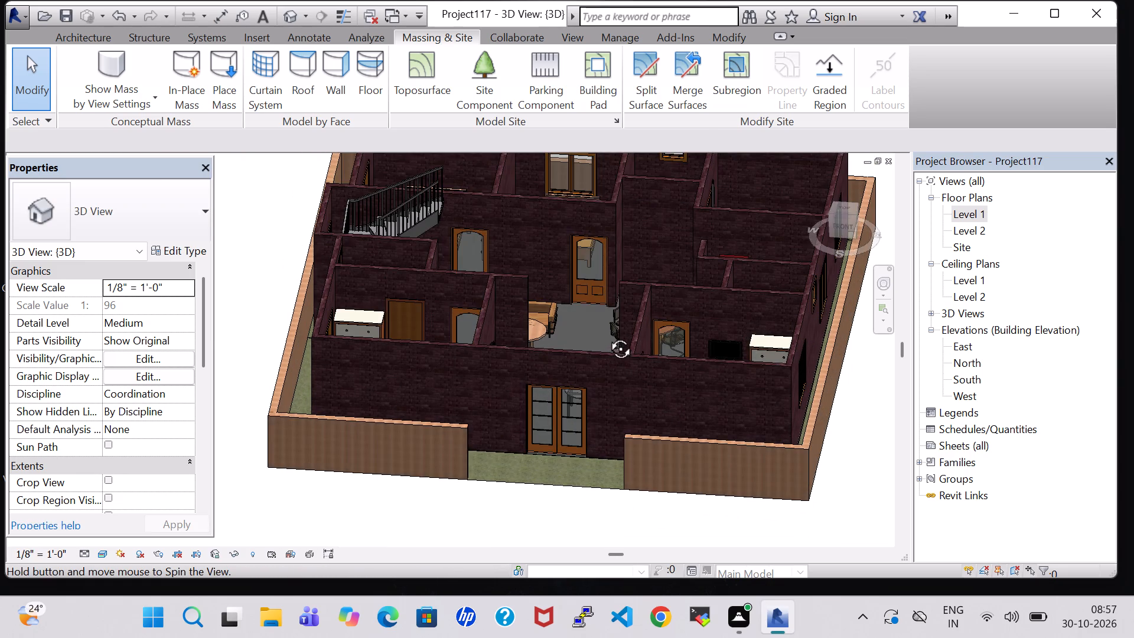
{"action": "middle_click_drag", "start_coordinate": [607, 336], "coordinate": [611, 323], "text": "shift"}
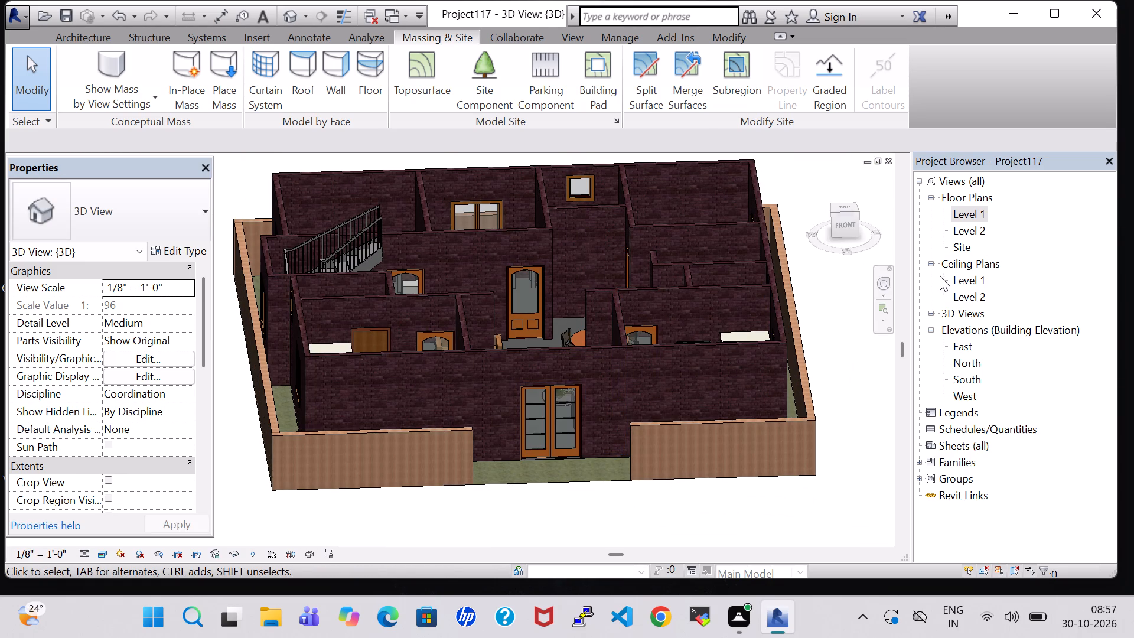
From the Level 1 plan, start a footprint roof with its base moved to Level 2 and slope definition turned off.
{"action": "double_click", "coordinate": [982, 214]}
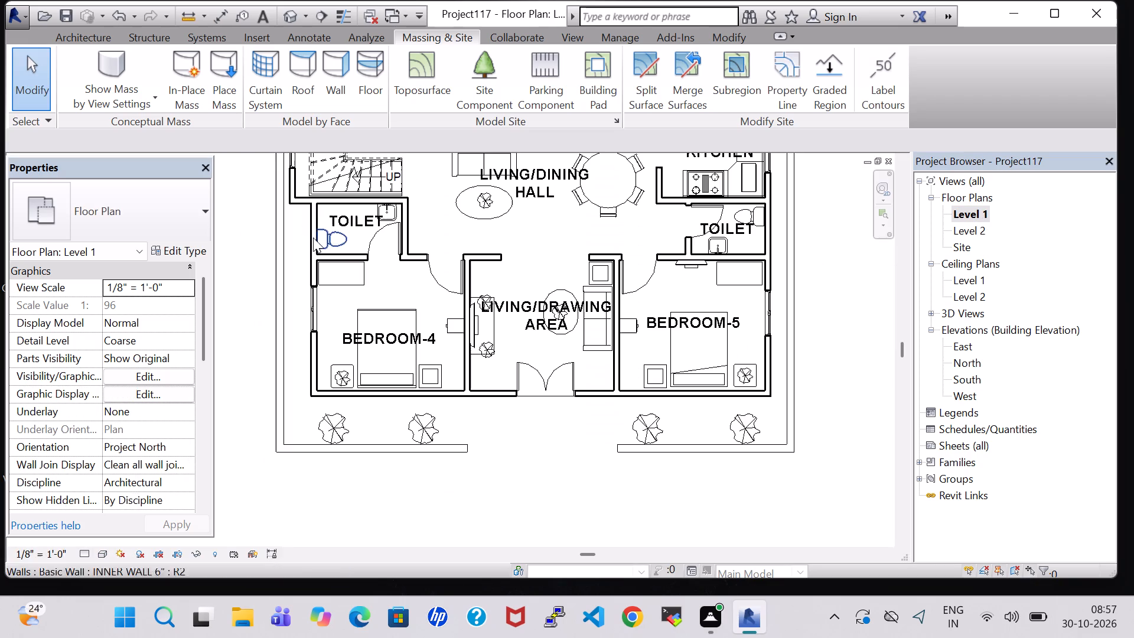
{"action": "left_click", "coordinate": [86, 40]}
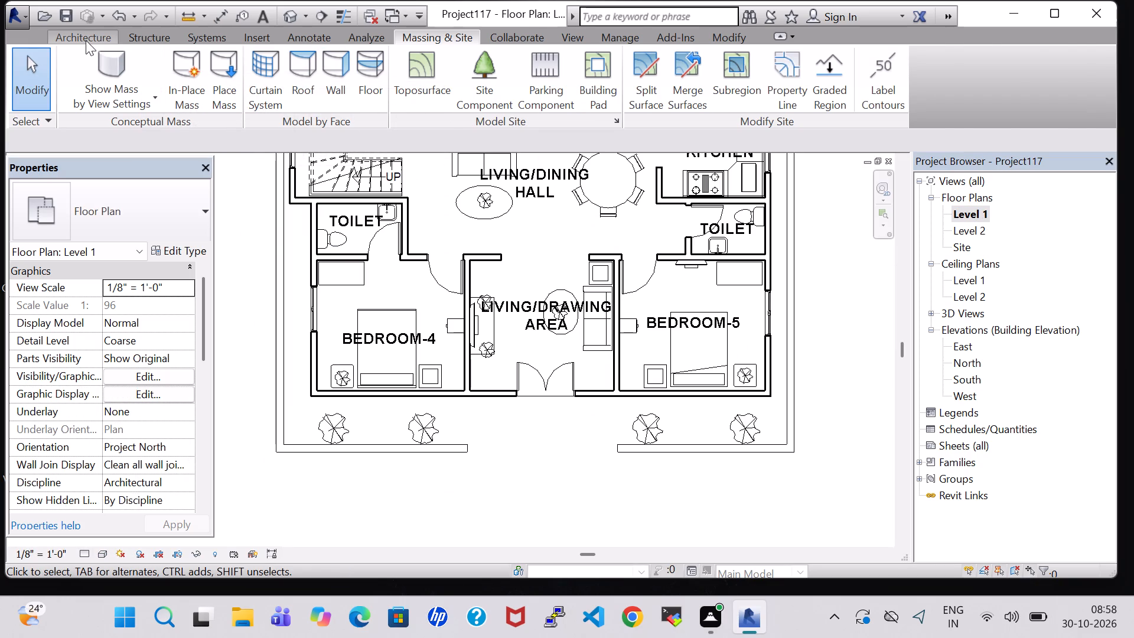
{"action": "left_click", "coordinate": [247, 57]}
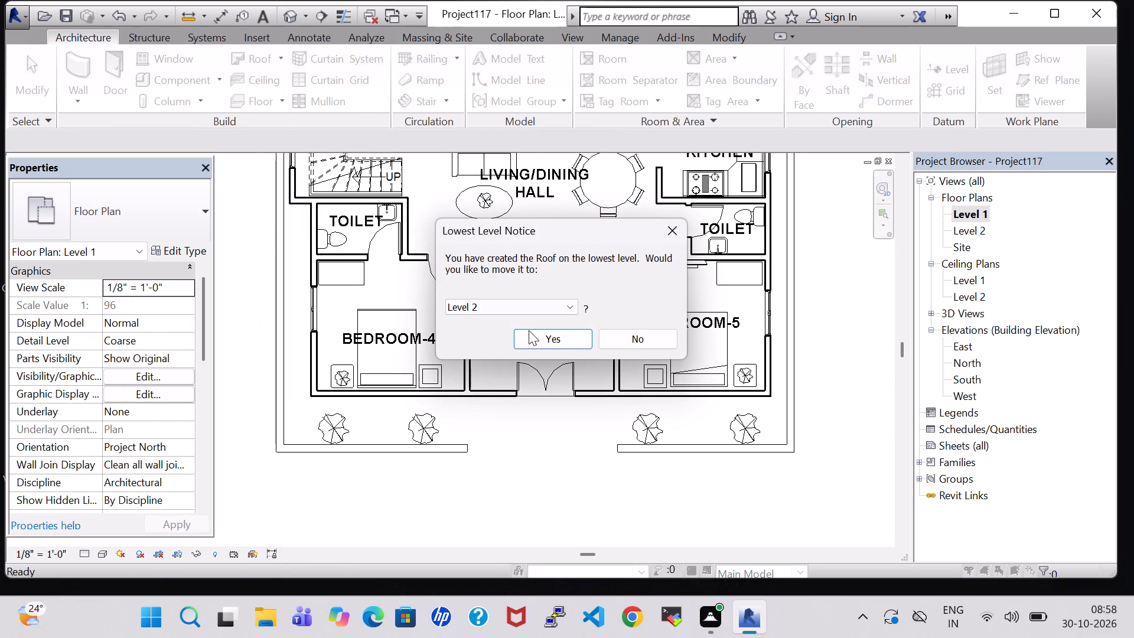
{"action": "left_click", "coordinate": [535, 340]}
{"action": "middle_click_drag", "start_coordinate": [541, 263], "coordinate": [549, 333]}
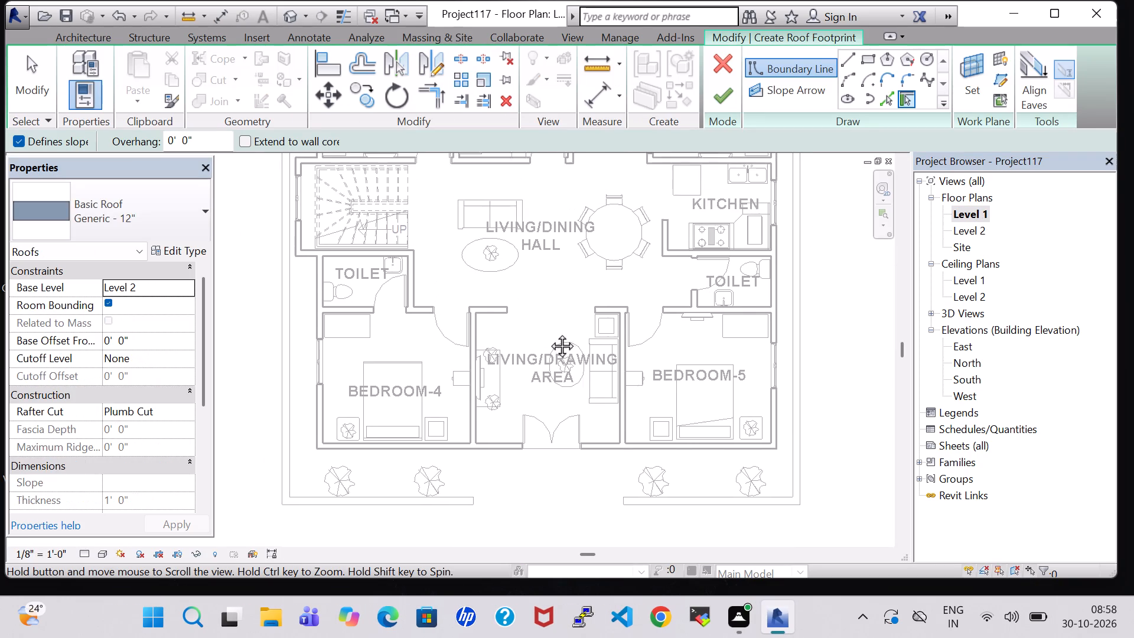
{"action": "middle_click_drag", "start_coordinate": [549, 333], "coordinate": [549, 452]}
{"action": "left_click", "coordinate": [17, 141]}
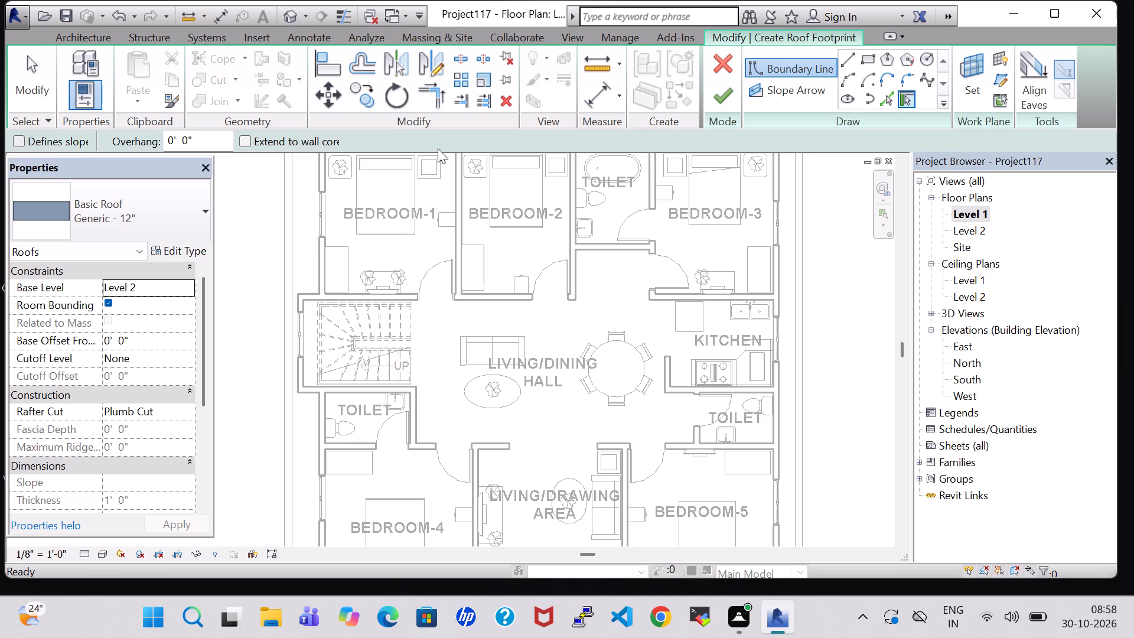
Sketch a closed rectangular roof boundary with straight lines along the boundary wall's outer face, about 45' 8" wide, spanning the front entrance gap.
{"action": "left_click", "coordinate": [848, 54]}
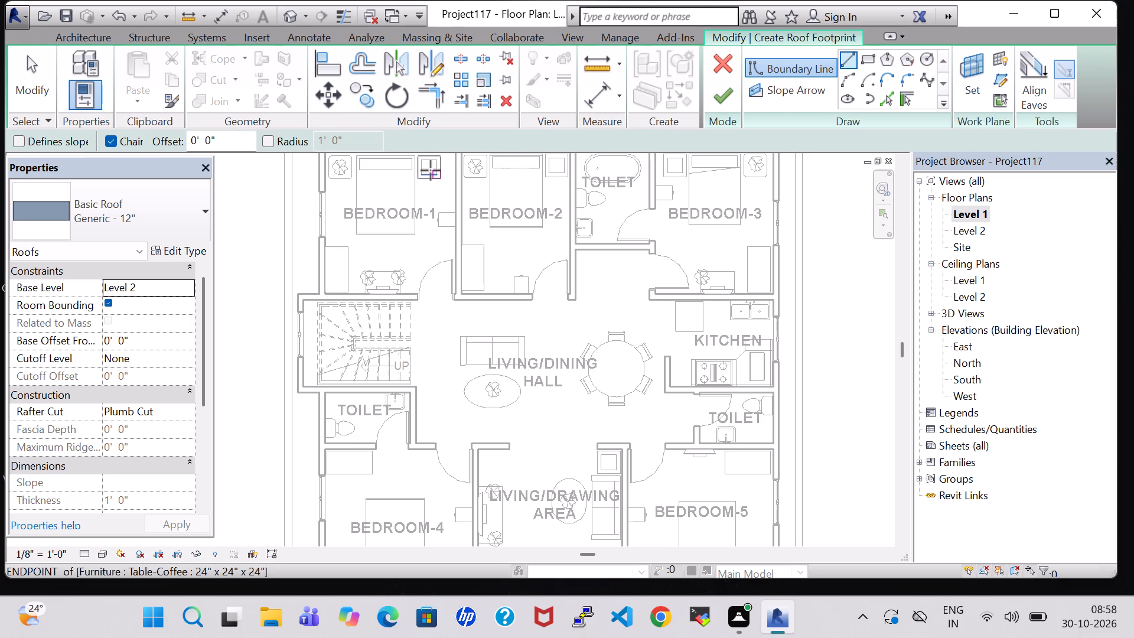
{"action": "middle_click_drag", "start_coordinate": [431, 170], "coordinate": [461, 296]}
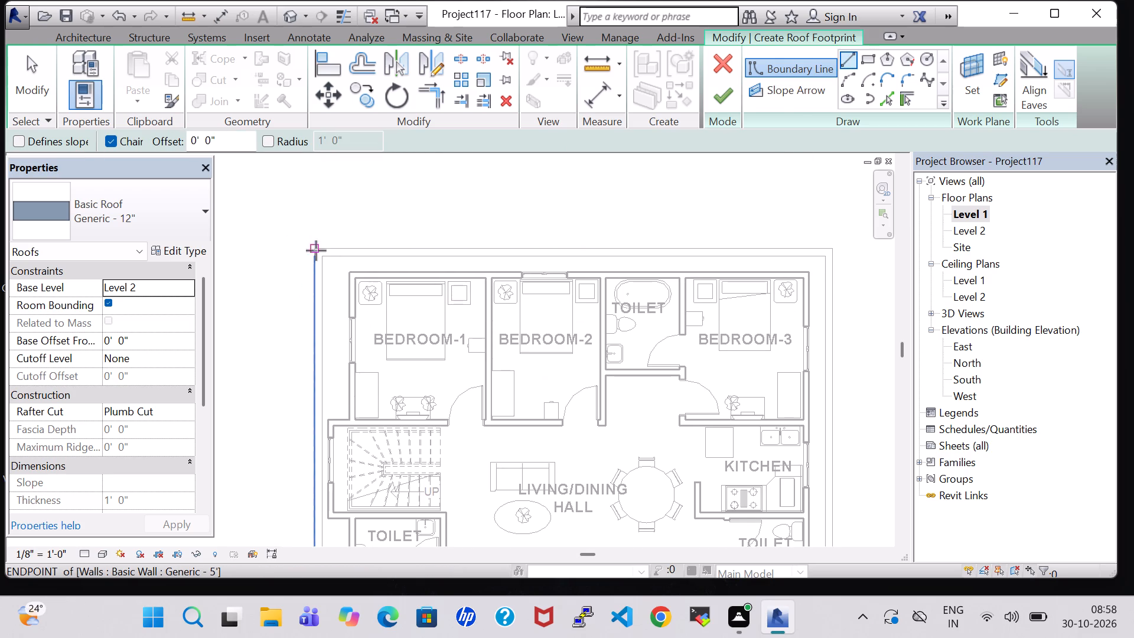
{"action": "left_click", "coordinate": [315, 249]}
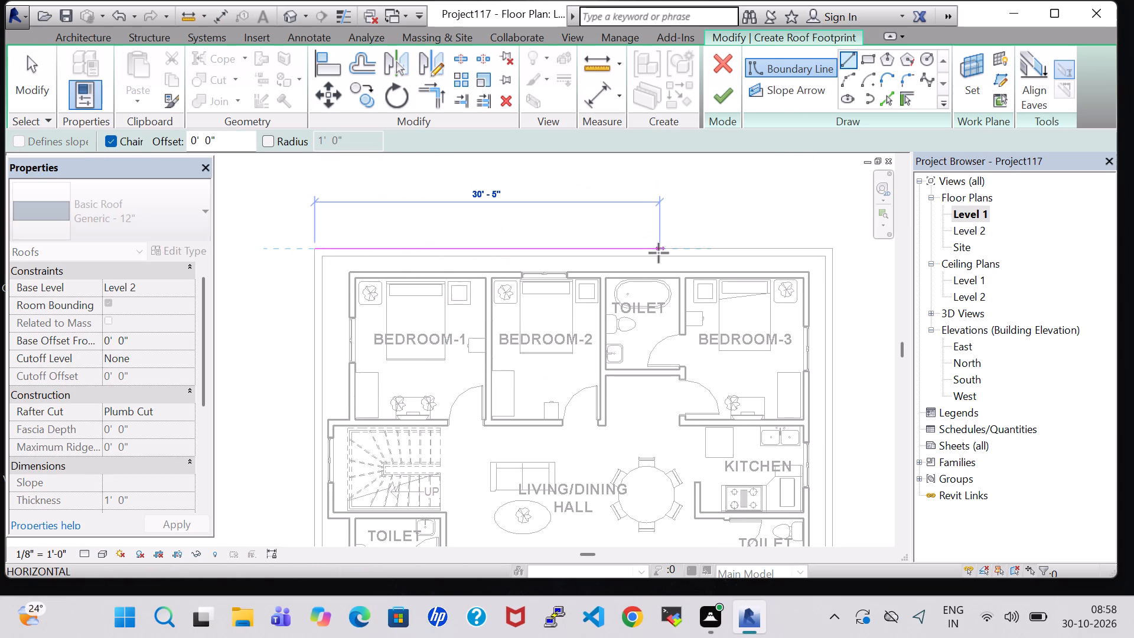
{"action": "left_click", "coordinate": [832, 252]}
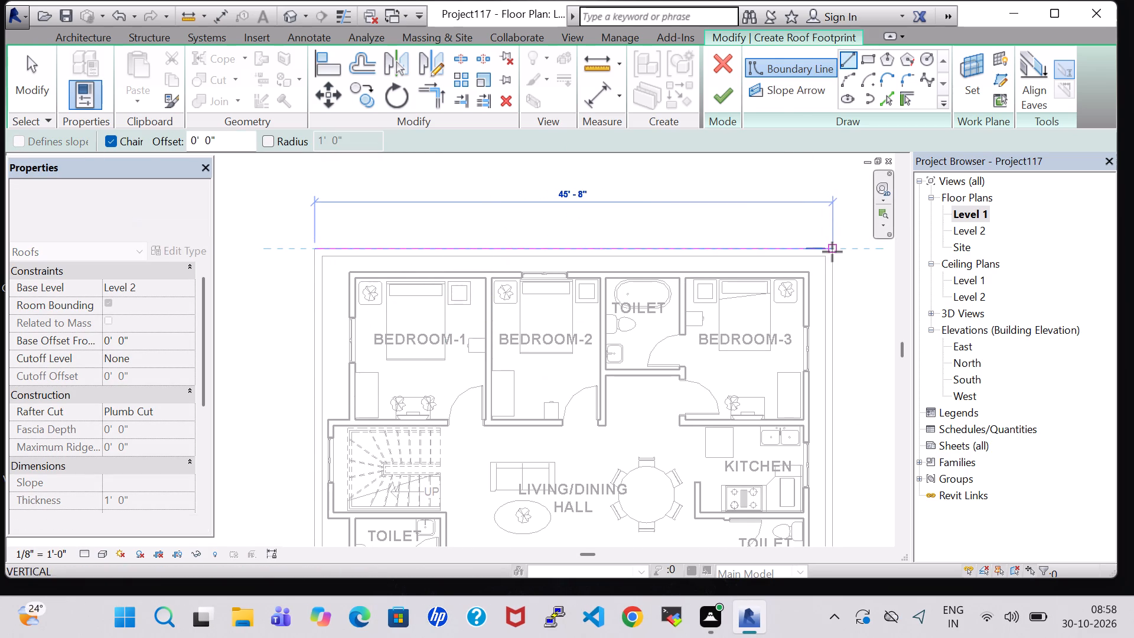
{"action": "middle_click_drag", "start_coordinate": [839, 468], "coordinate": [813, 359]}
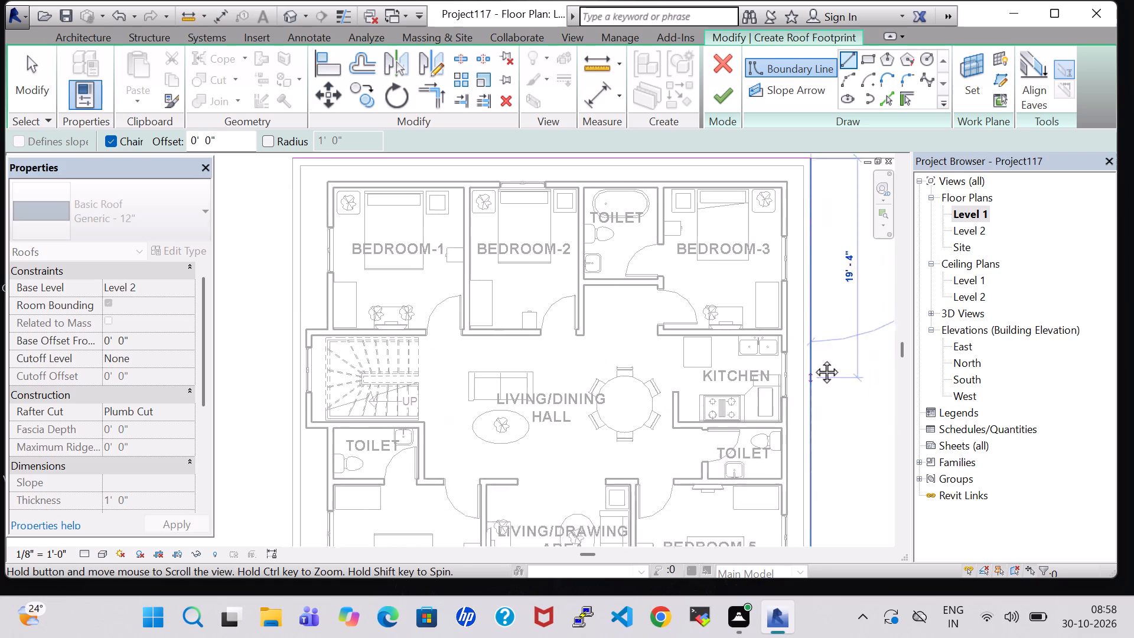
{"action": "middle_click_drag", "start_coordinate": [813, 359], "coordinate": [797, 252]}
{"action": "middle_click_drag", "start_coordinate": [802, 438], "coordinate": [791, 263]}
{"action": "middle_click_drag", "start_coordinate": [794, 235], "coordinate": [794, 209]}
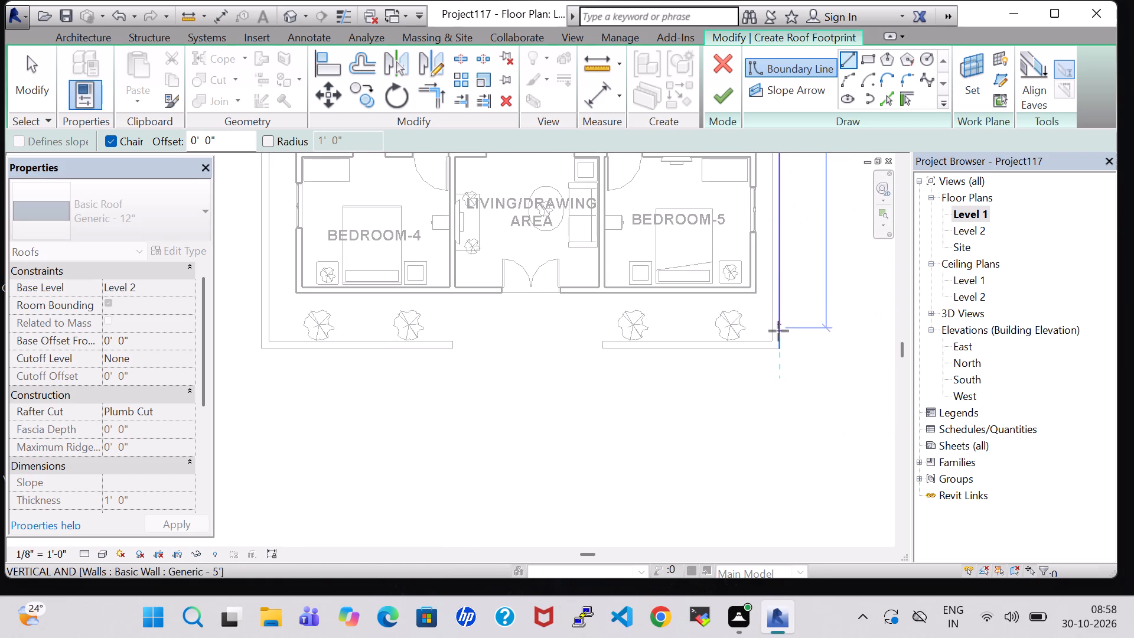
{"action": "left_click", "coordinate": [779, 350]}
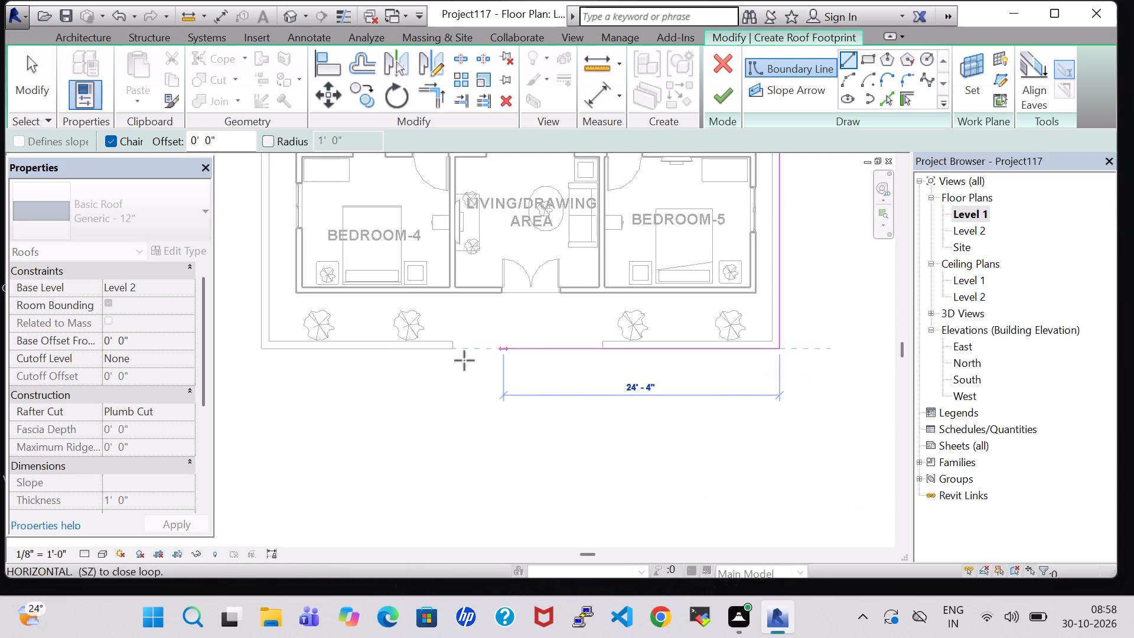
{"action": "left_click", "coordinate": [261, 349]}
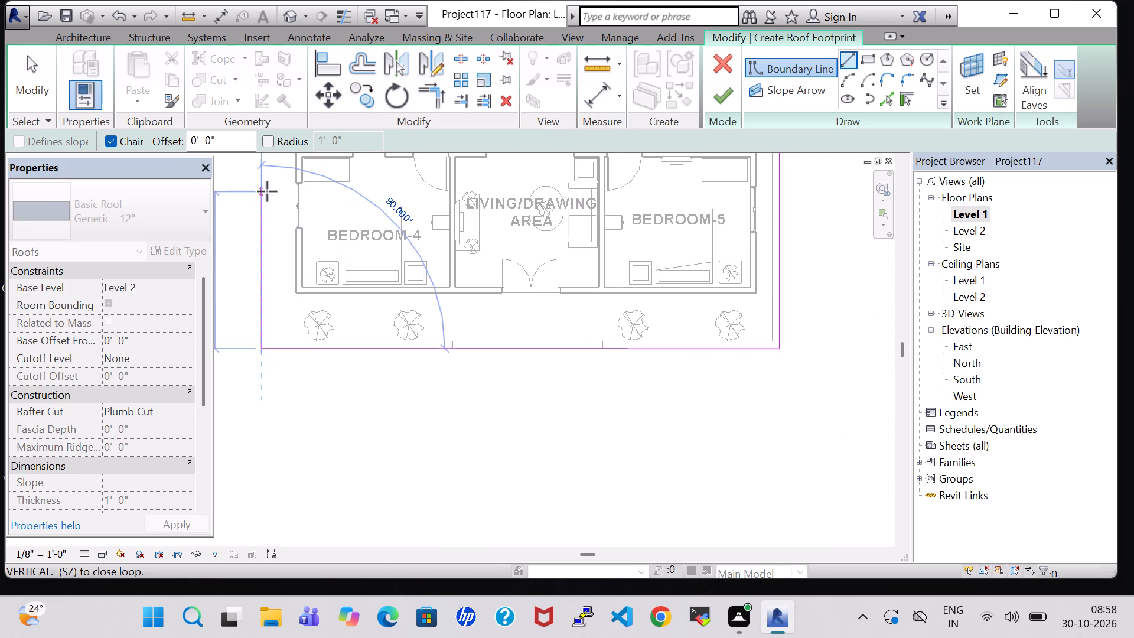
{"action": "middle_click_drag", "start_coordinate": [267, 191], "coordinate": [332, 472]}
{"action": "middle_click_drag", "start_coordinate": [320, 236], "coordinate": [352, 441]}
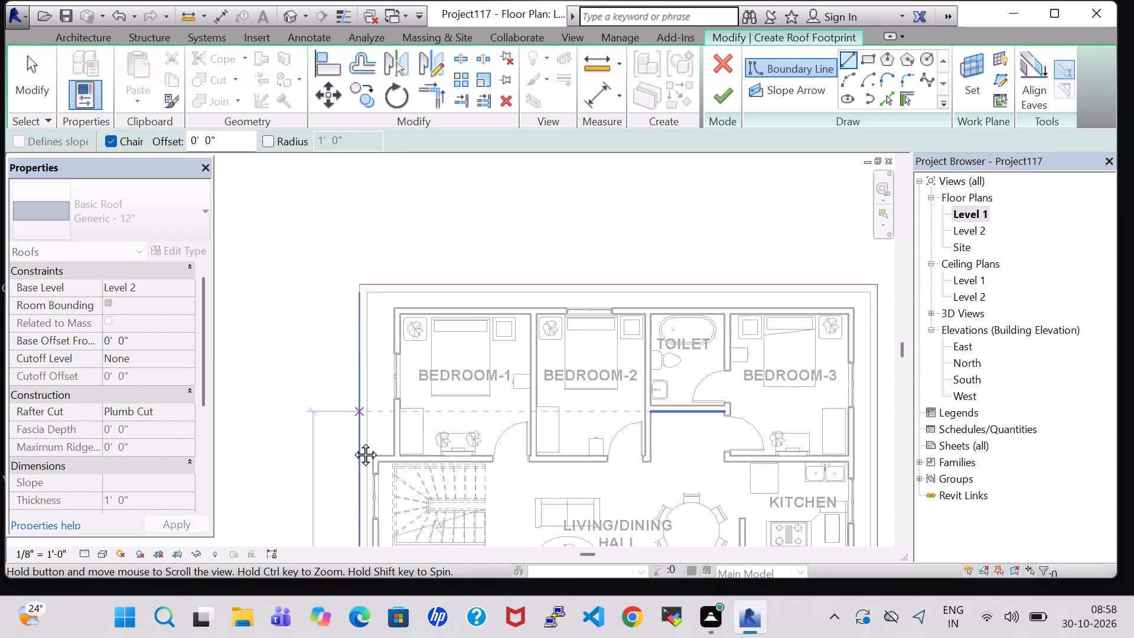
{"action": "middle_click_drag", "start_coordinate": [352, 441], "coordinate": [351, 450]}
{"action": "scroll", "coordinate": [349, 449], "scroll_direction": "up", "scroll_amount": 1}
{"action": "left_click", "coordinate": [360, 305]}
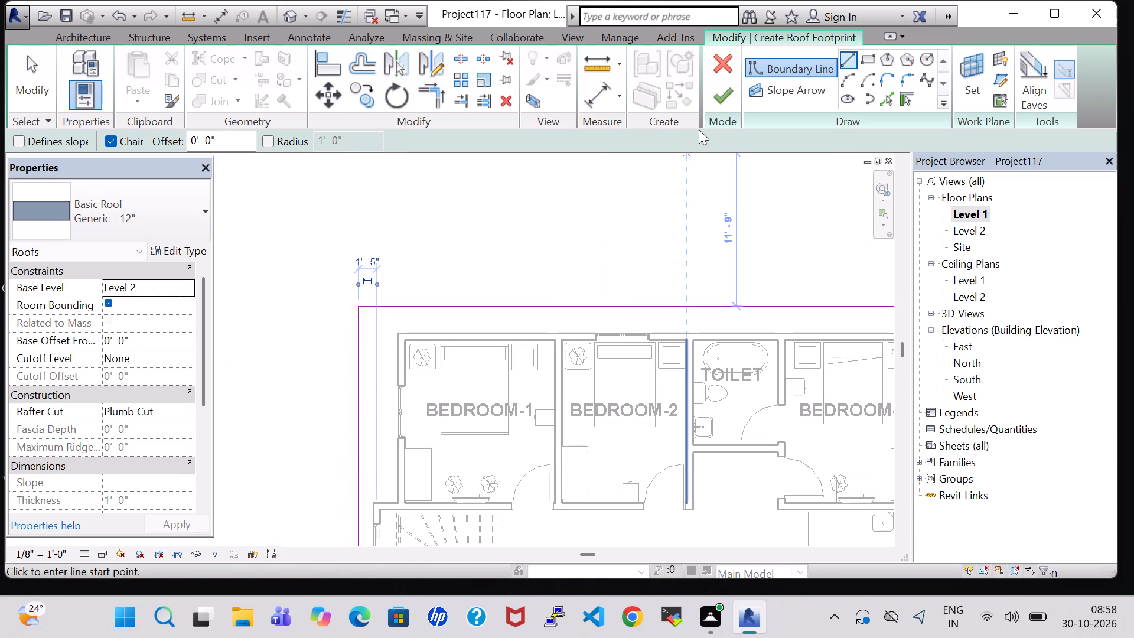
Finish the Generic - 12" roof, attach the highlighted walls to it and switch to the 3D view.
{"action": "left_click", "coordinate": [719, 100]}
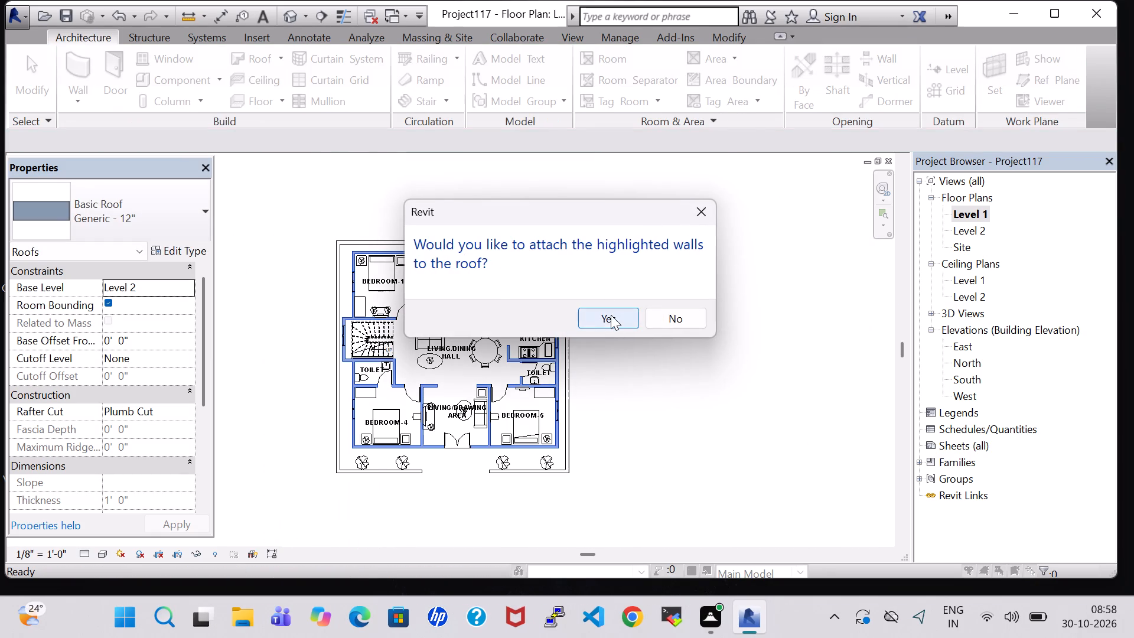
{"action": "left_click", "coordinate": [611, 315]}
{"action": "left_click", "coordinate": [285, 12]}
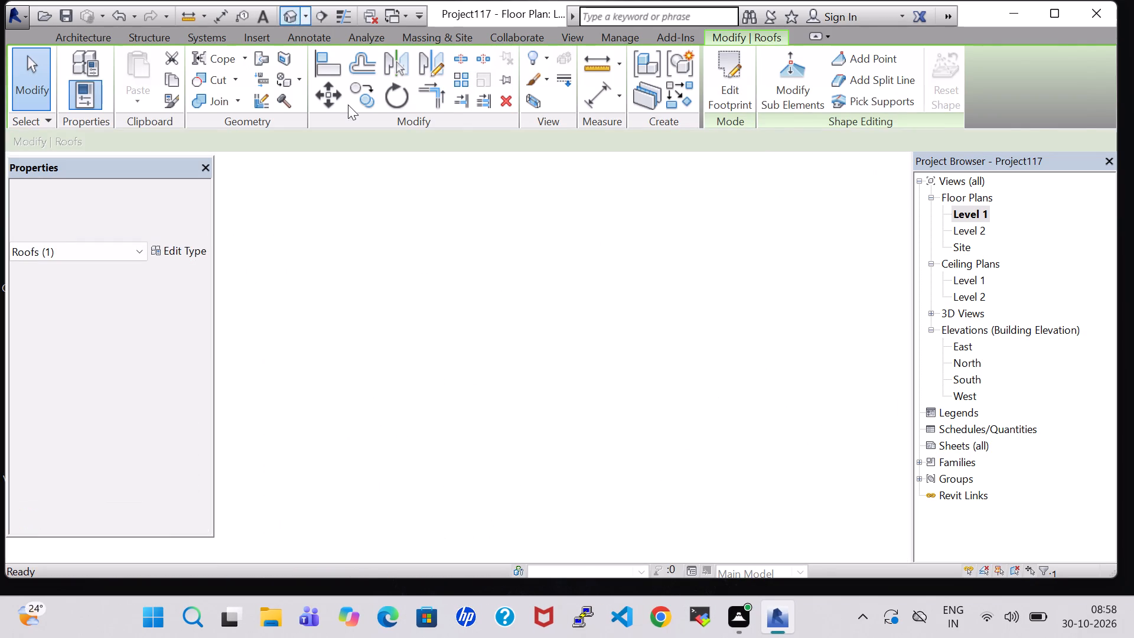
Set the structure material of the Generic - 12" roof to Brick, Soldier Course and apply it to the roof type.
{"action": "left_click", "coordinate": [535, 364]}
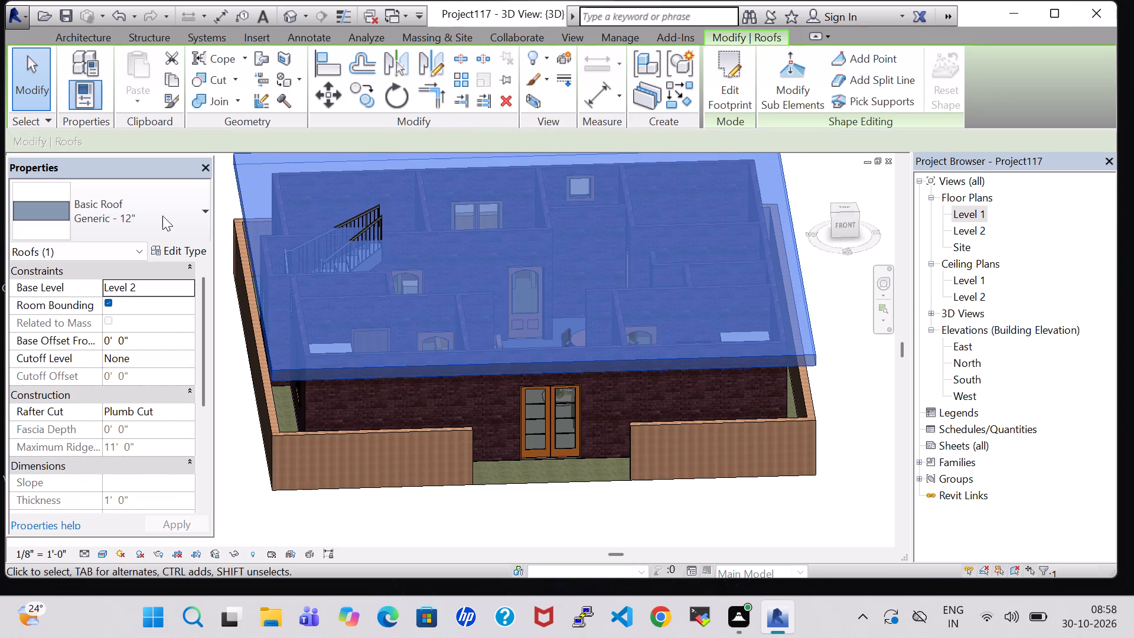
{"action": "left_click", "coordinate": [180, 251]}
{"action": "left_click", "coordinate": [553, 249]}
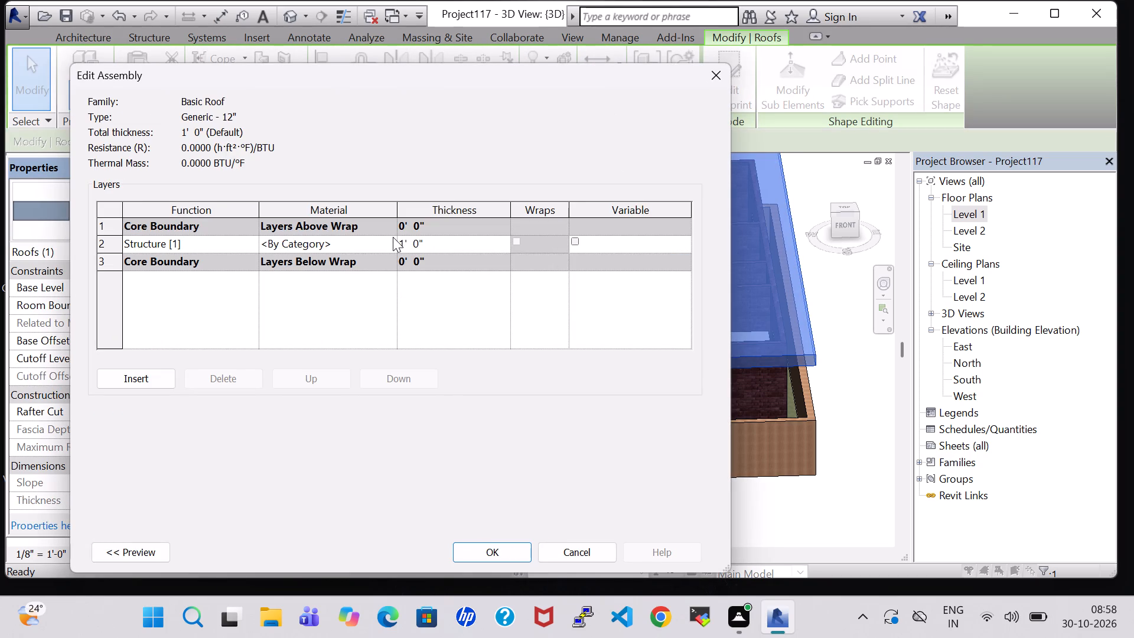
{"action": "left_click", "coordinate": [393, 237]}
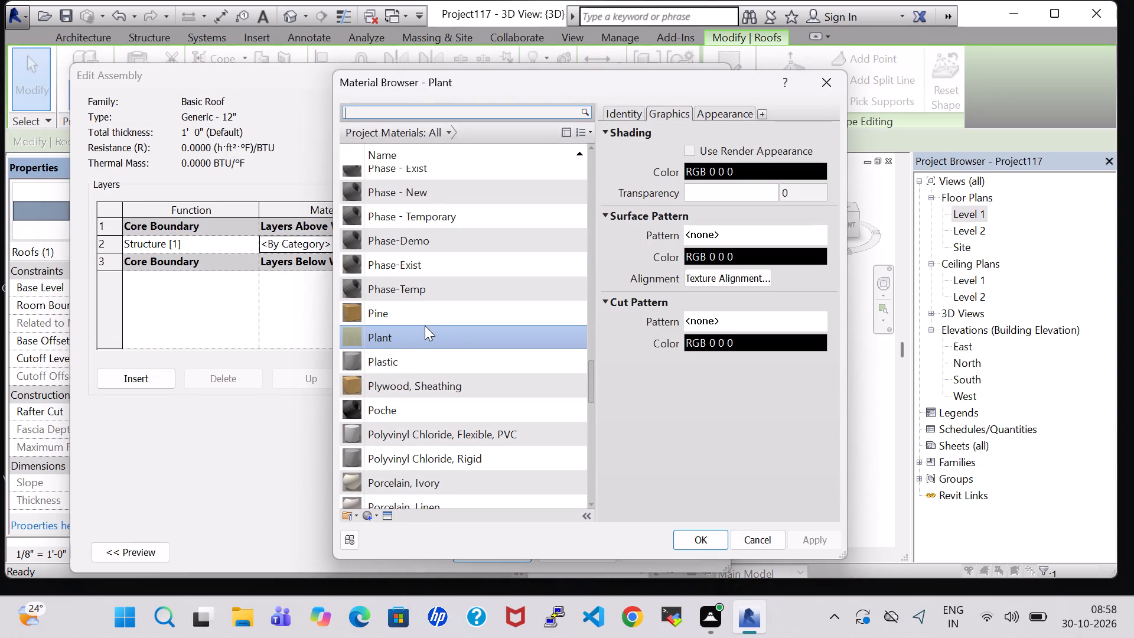
{"action": "scroll", "coordinate": [425, 325], "scroll_direction": "up", "scroll_amount": 16}
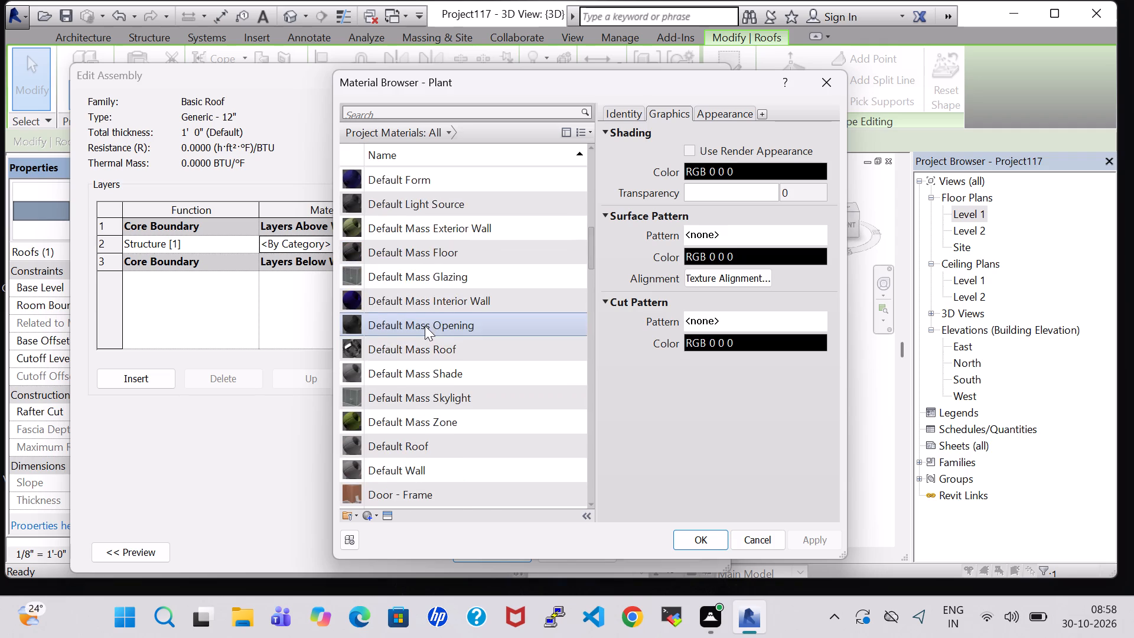
{"action": "scroll", "coordinate": [425, 325], "scroll_direction": "up", "scroll_amount": 14}
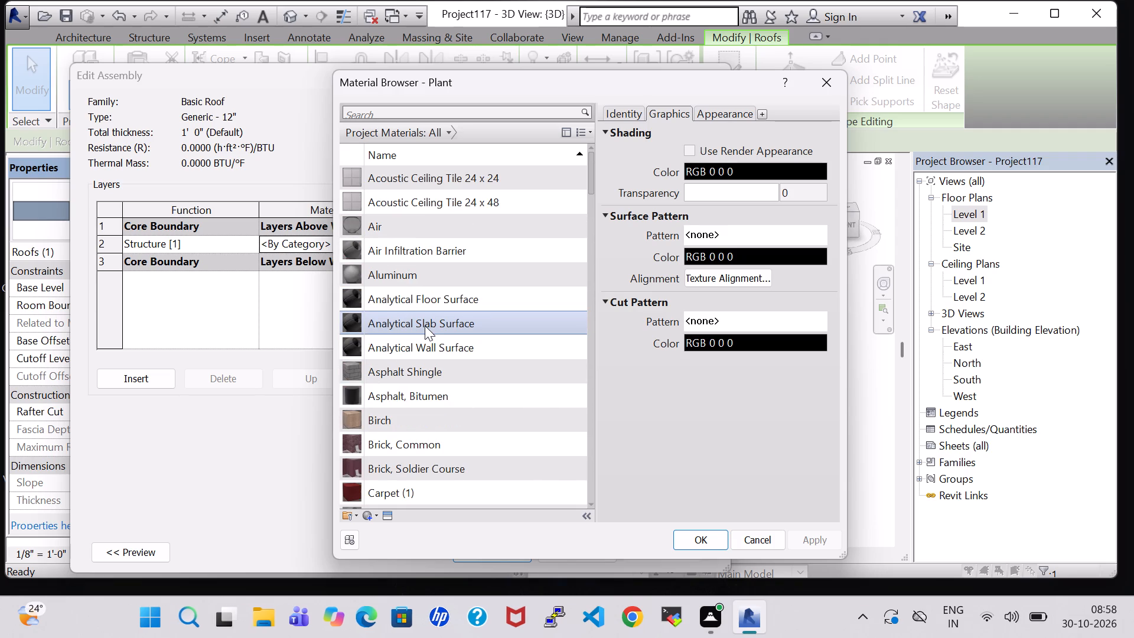
{"action": "left_click", "coordinate": [451, 471]}
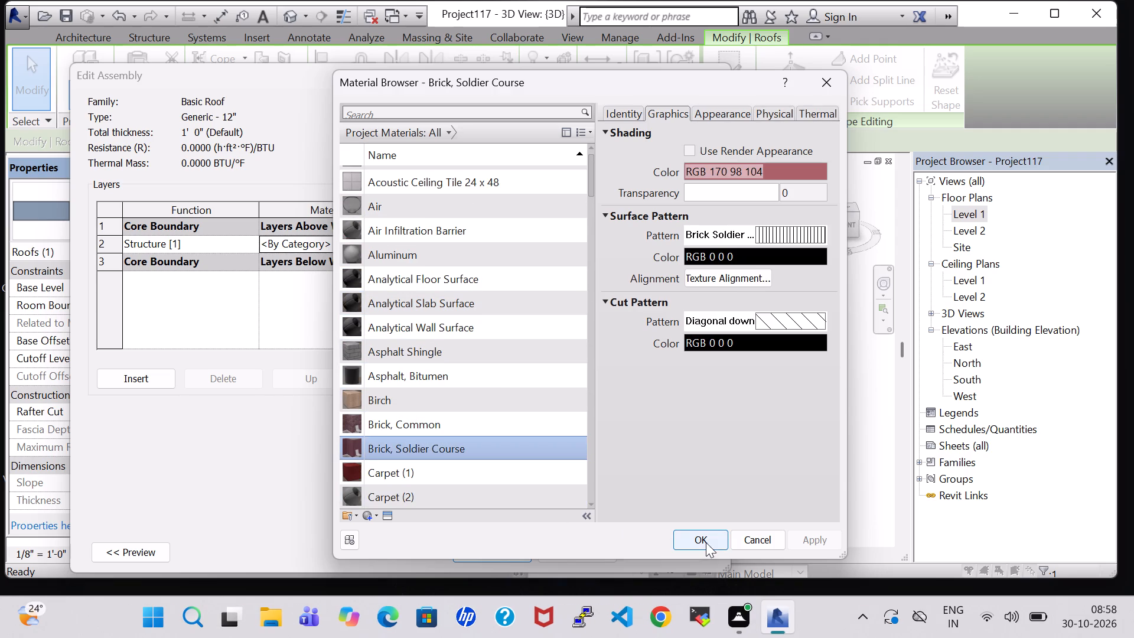
{"action": "left_click", "coordinate": [706, 542]}
{"action": "left_click", "coordinate": [504, 547]}
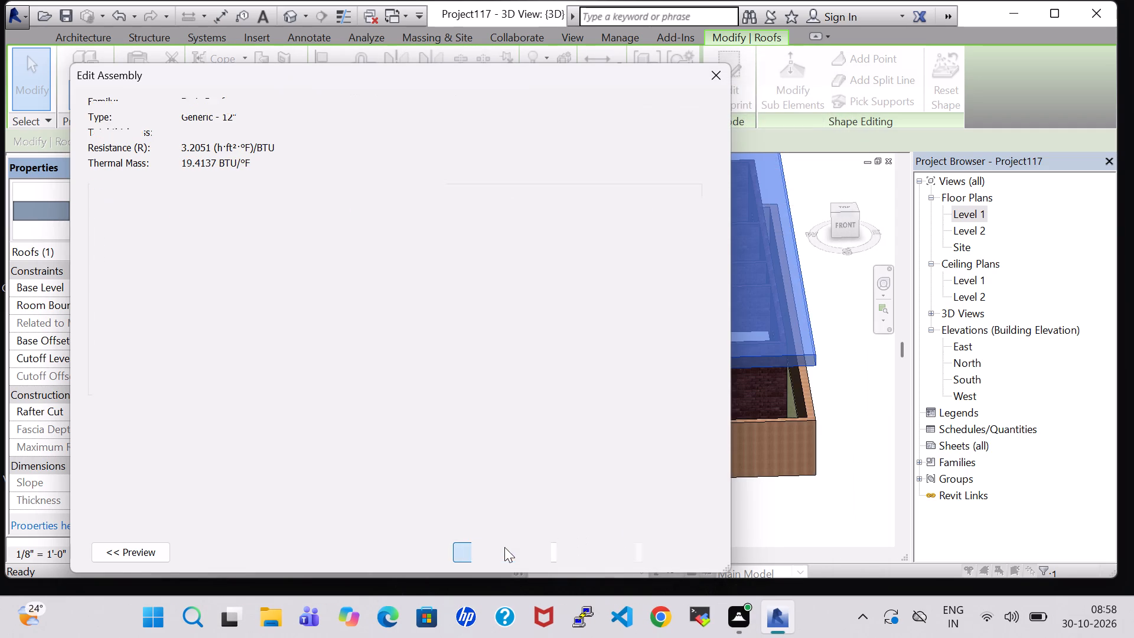
{"action": "left_click", "coordinate": [517, 558]}
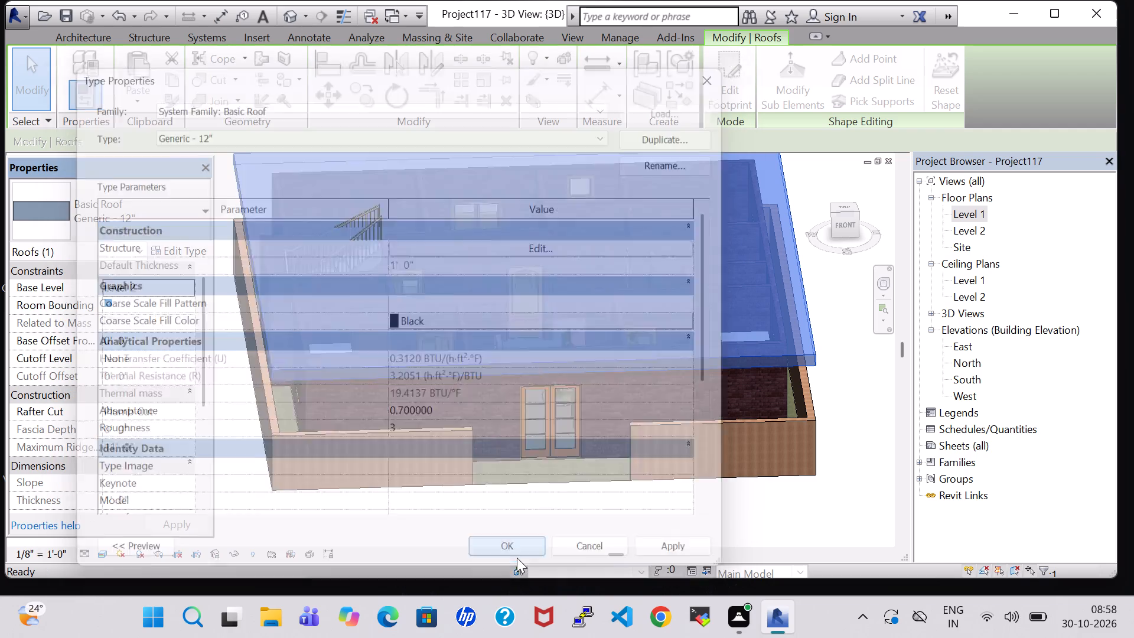
{"action": "left_click", "coordinate": [716, 512]}
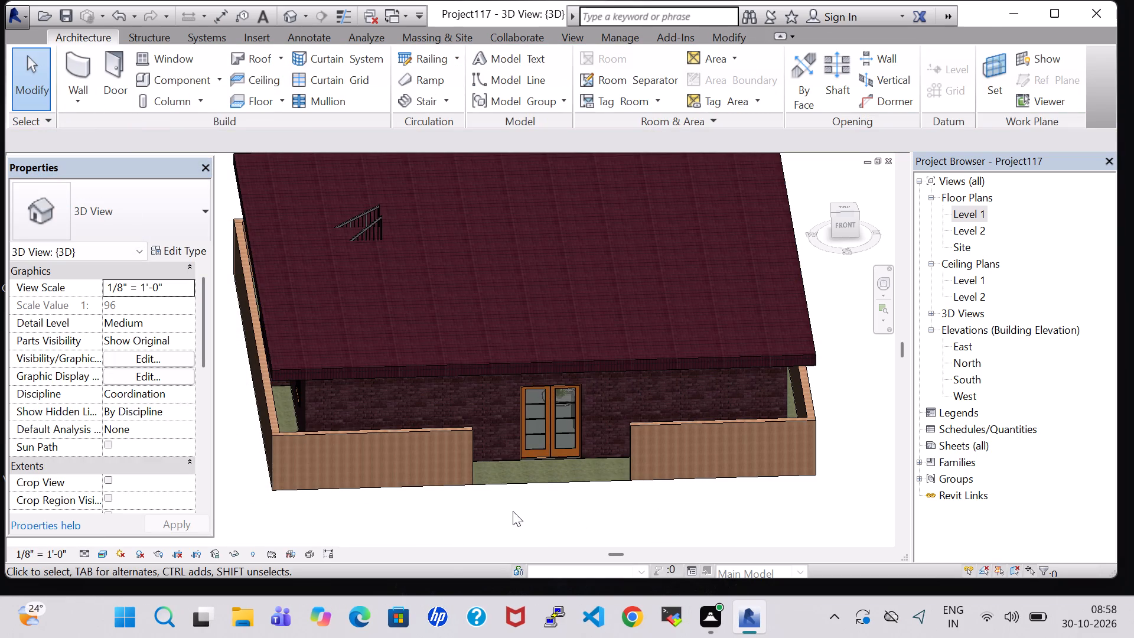
Examine the roof from the front and above in 3D, especially around the stair railing, and compare it with the Level 1 plan.
{"action": "middle_click_drag", "start_coordinate": [513, 511], "coordinate": [513, 410], "text": "shift"}
{"action": "middle_click", "coordinate": [513, 408], "text": "shift"}
{"action": "middle_click_drag", "start_coordinate": [495, 526], "coordinate": [498, 506], "text": "shift"}
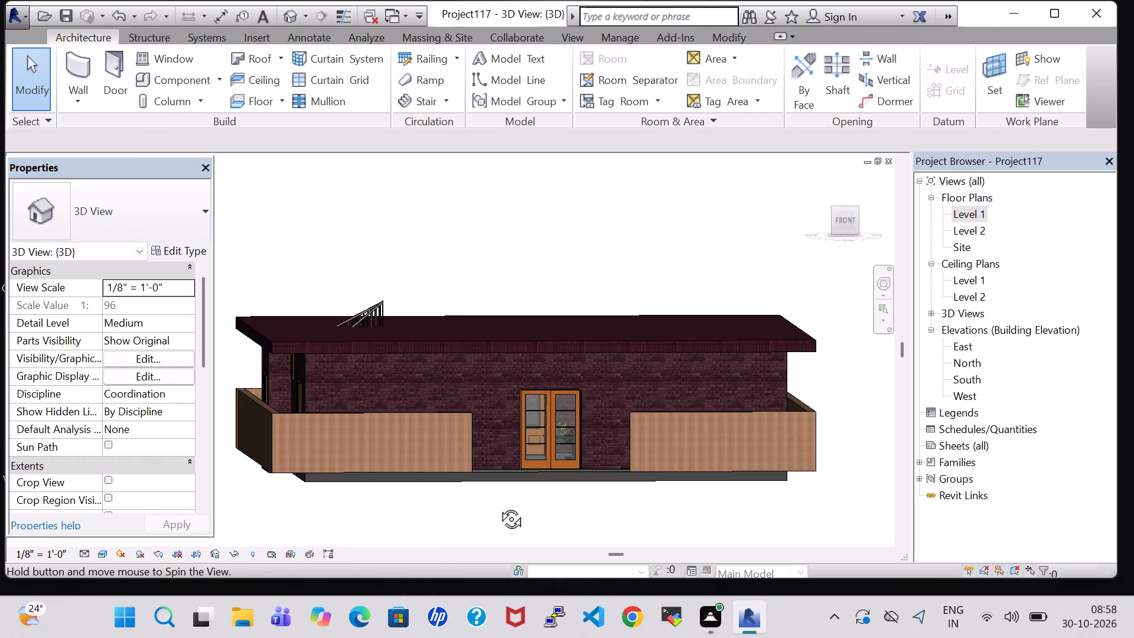
{"action": "middle_click_drag", "start_coordinate": [498, 506], "coordinate": [501, 475], "text": "shift"}
{"action": "middle_click_drag", "start_coordinate": [400, 285], "coordinate": [384, 403], "text": "shift"}
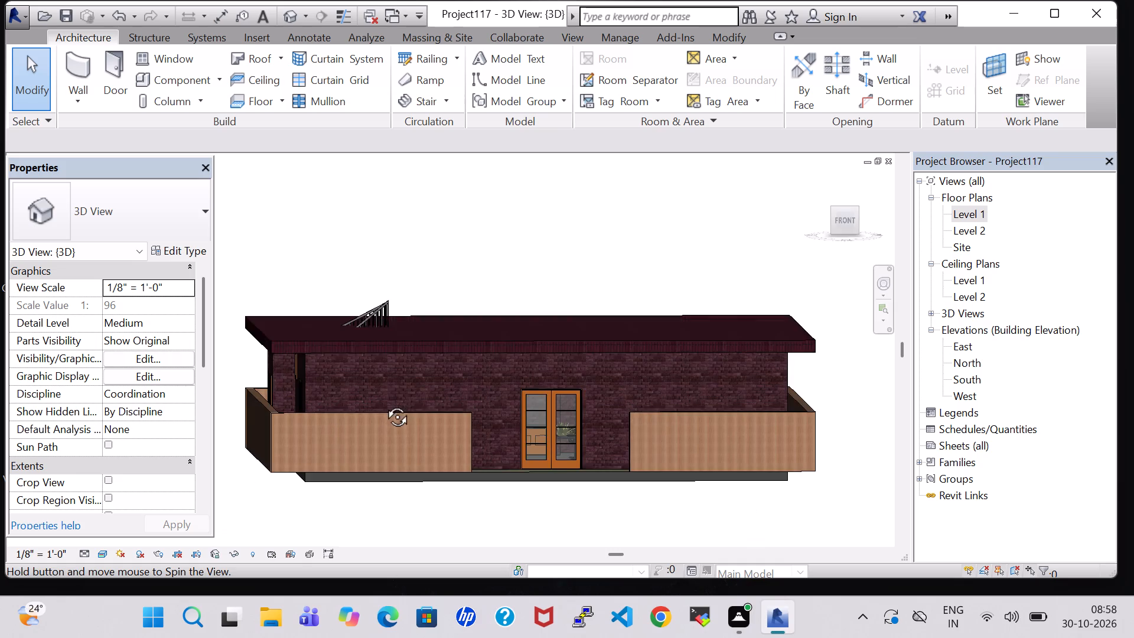
{"action": "middle_click_drag", "start_coordinate": [384, 403], "coordinate": [381, 423], "text": "shift"}
{"action": "scroll", "coordinate": [410, 311], "scroll_direction": "up", "scroll_amount": 5}
{"action": "middle_click_drag", "start_coordinate": [429, 286], "coordinate": [429, 309], "text": "shift"}
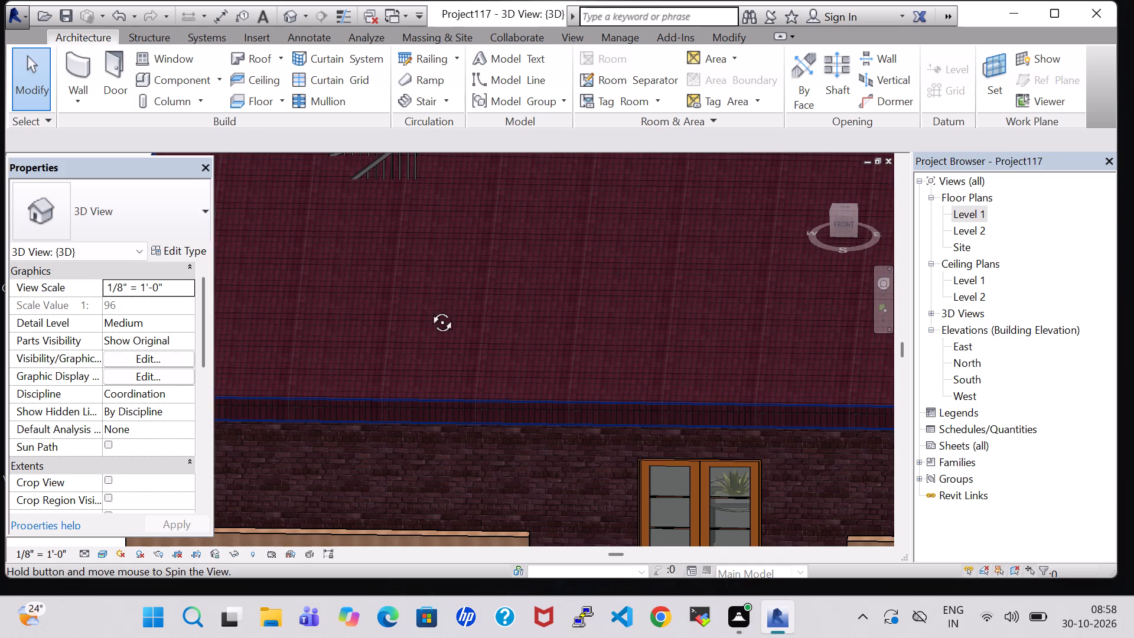
{"action": "middle_click_drag", "start_coordinate": [429, 309], "coordinate": [431, 323], "text": "shift"}
{"action": "double_click", "coordinate": [972, 210]}
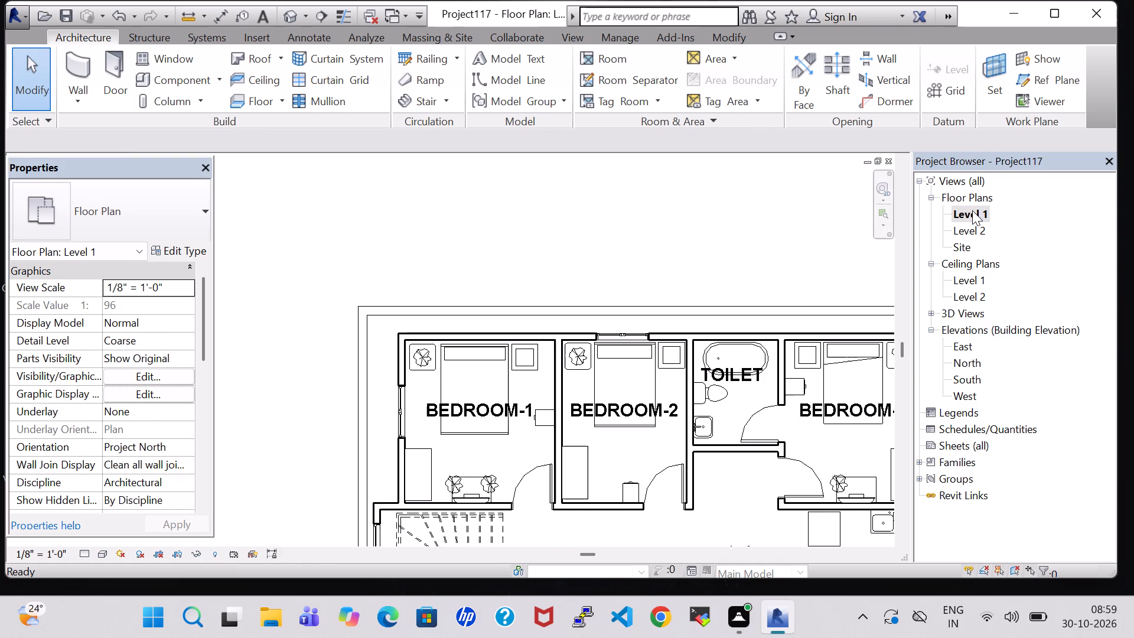
{"action": "scroll", "coordinate": [620, 338], "scroll_direction": "down", "scroll_amount": 7}
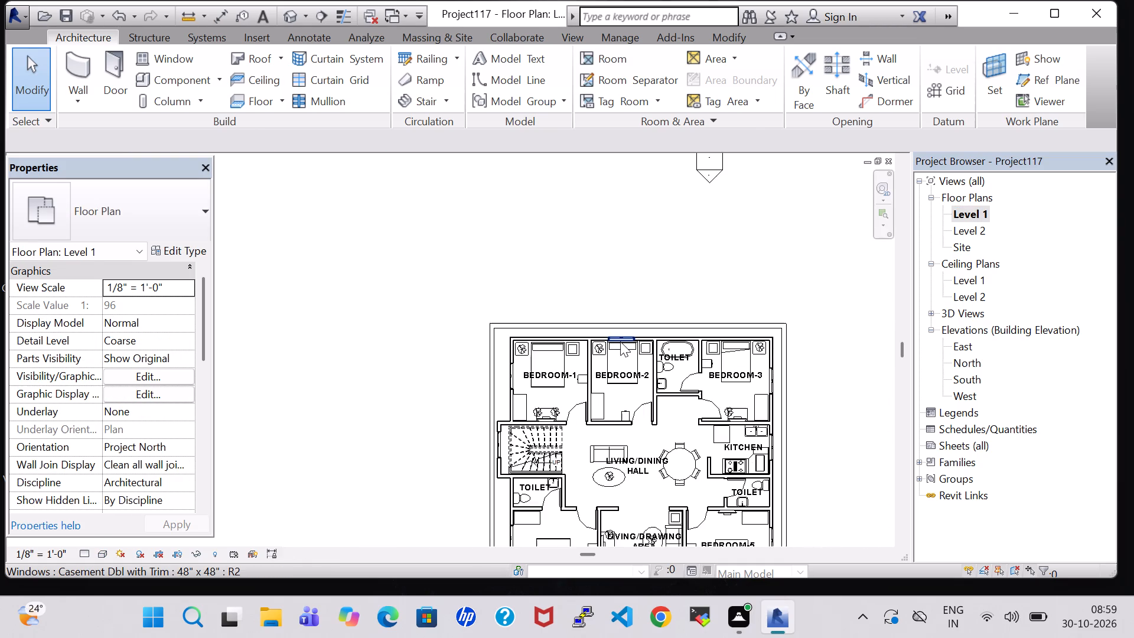
{"action": "middle_click_drag", "start_coordinate": [564, 229], "coordinate": [448, 190]}
{"action": "middle_click", "coordinate": [445, 188]}
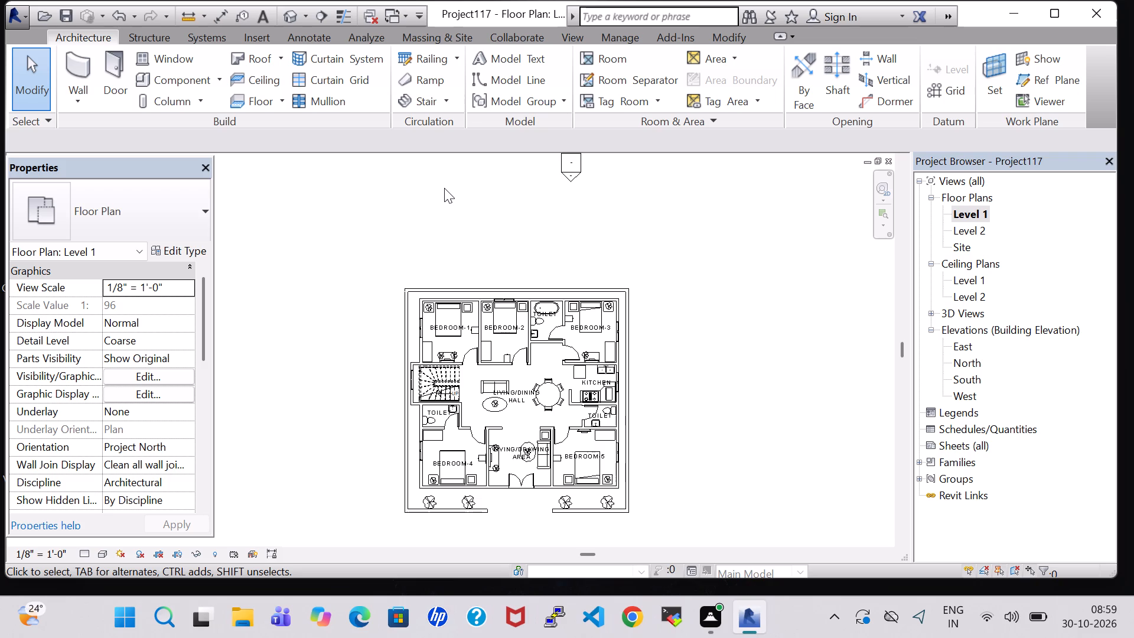
{"action": "scroll", "coordinate": [444, 320], "scroll_direction": "up", "scroll_amount": 3}
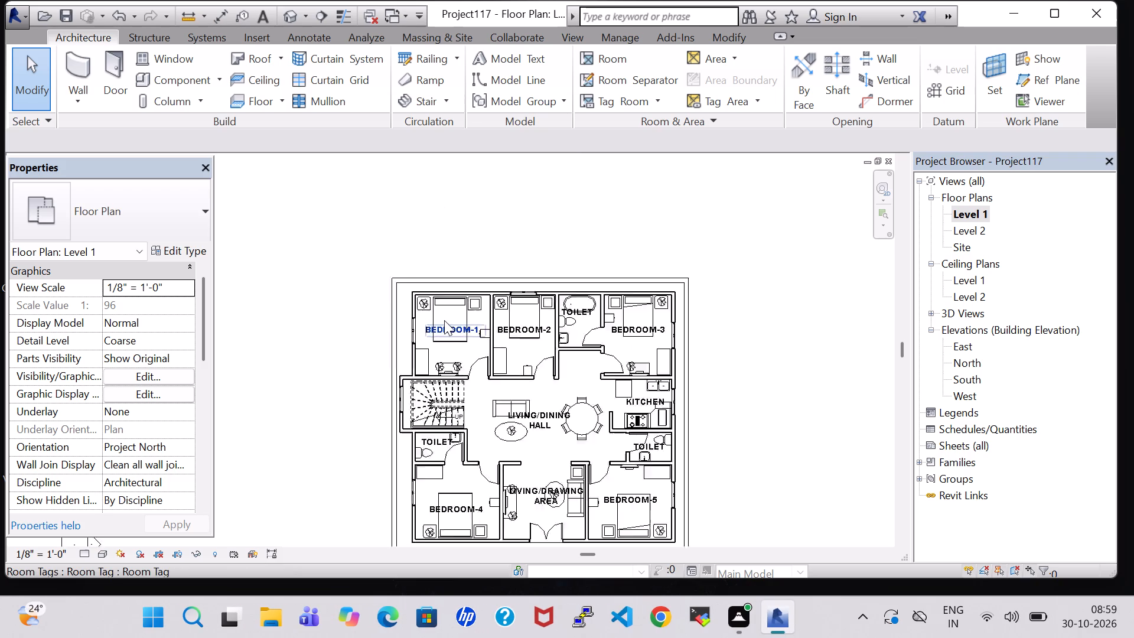
{"action": "scroll", "coordinate": [444, 320], "scroll_direction": "up", "scroll_amount": 3}
{"action": "scroll", "coordinate": [506, 449], "scroll_direction": "down", "scroll_amount": 2}
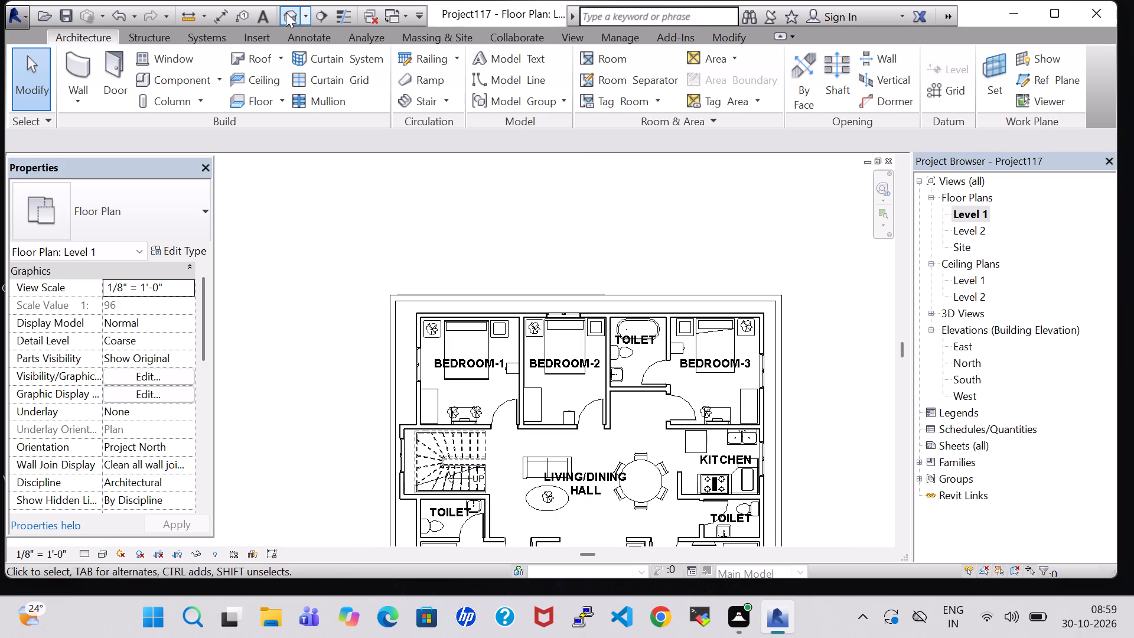
Open the brick roof's footprint for editing and locate the staircase in the Level 1 plan and the 3D view.
{"action": "left_click", "coordinate": [286, 12]}
{"action": "double_click", "coordinate": [542, 424]}
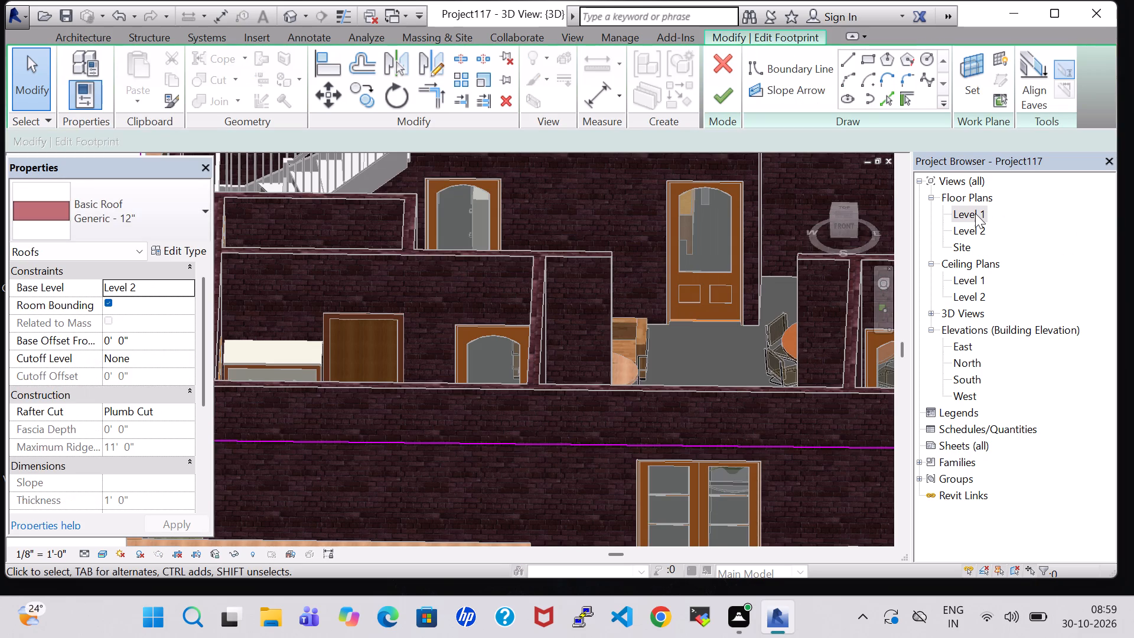
{"action": "left_click", "coordinate": [975, 213]}
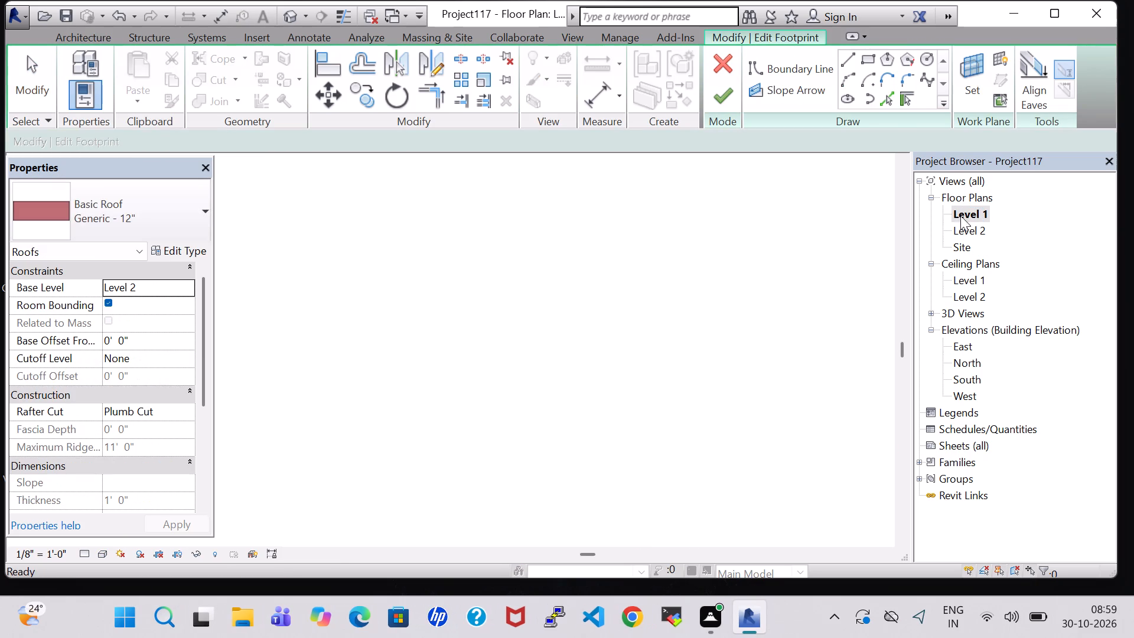
{"action": "scroll", "coordinate": [573, 279], "scroll_direction": "down", "scroll_amount": 2}
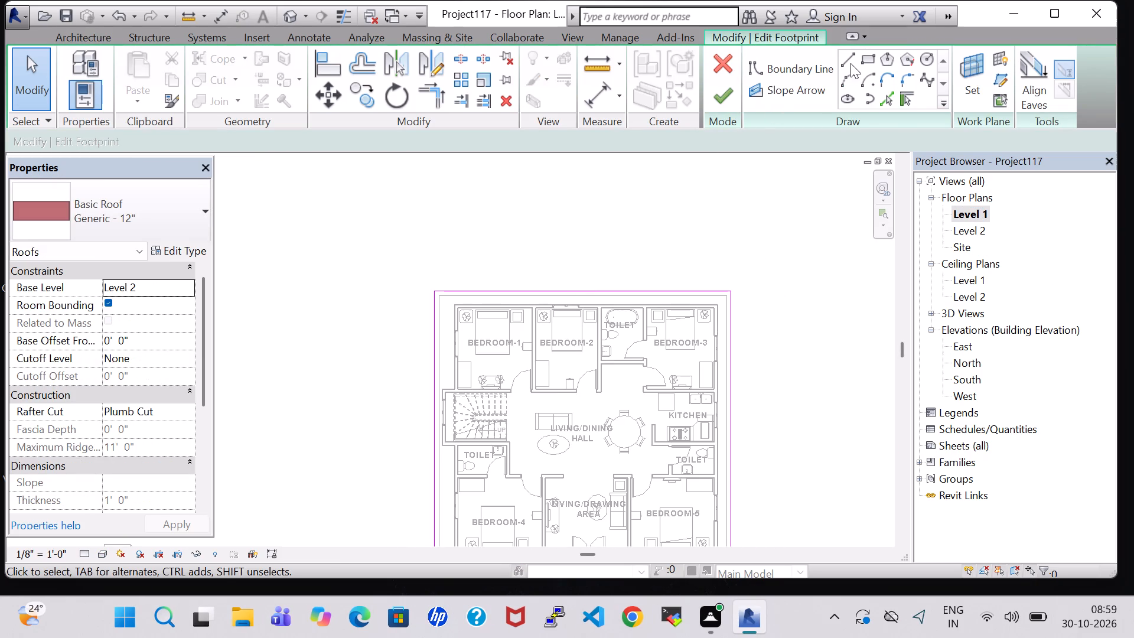
{"action": "left_click", "coordinate": [850, 63]}
{"action": "scroll", "coordinate": [467, 399], "scroll_direction": "up", "scroll_amount": 10}
{"action": "middle_click_drag", "start_coordinate": [467, 399], "coordinate": [506, 327]}
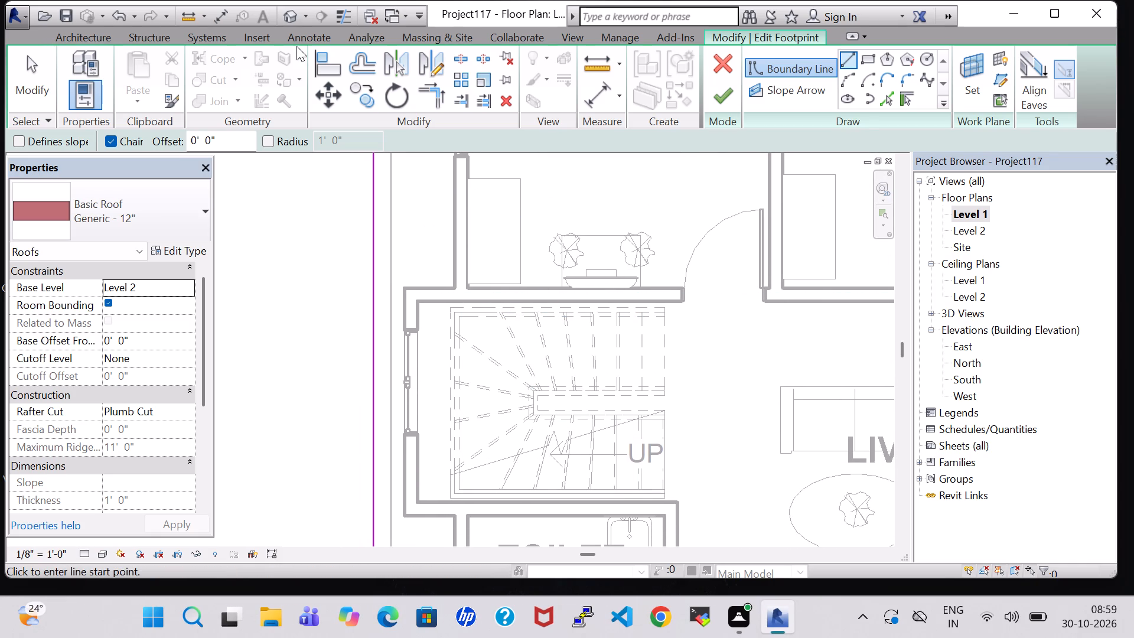
{"action": "left_click", "coordinate": [282, 22]}
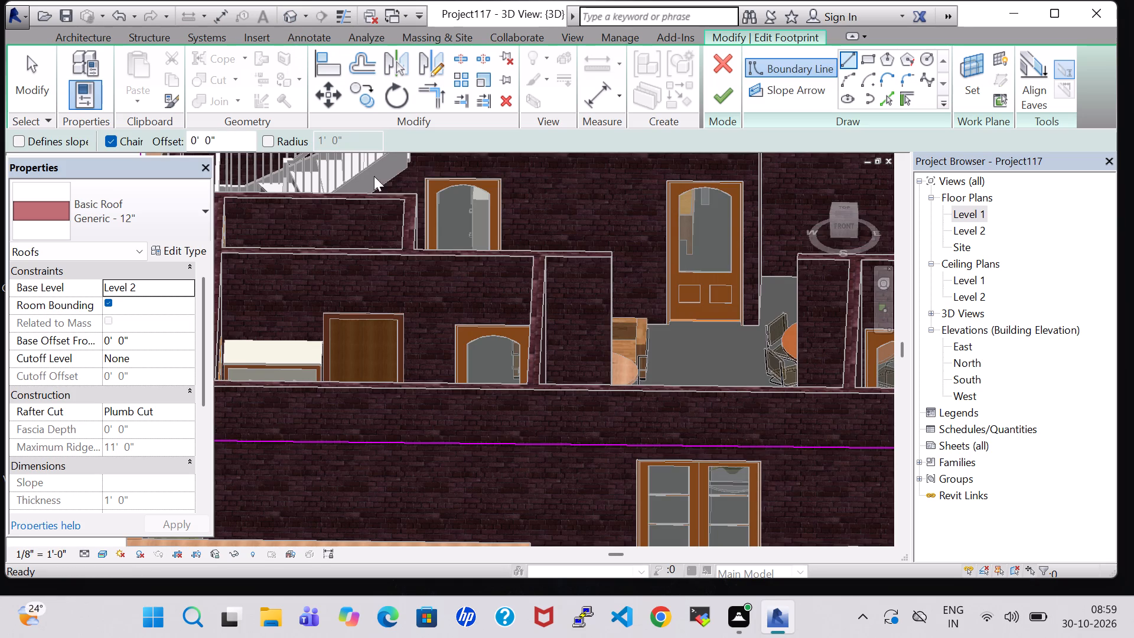
{"action": "scroll", "coordinate": [402, 235], "scroll_direction": "down", "scroll_amount": 4}
{"action": "middle_click_drag", "start_coordinate": [402, 235], "coordinate": [399, 341]}
{"action": "middle_click_drag", "start_coordinate": [431, 287], "coordinate": [429, 403], "text": "shift"}
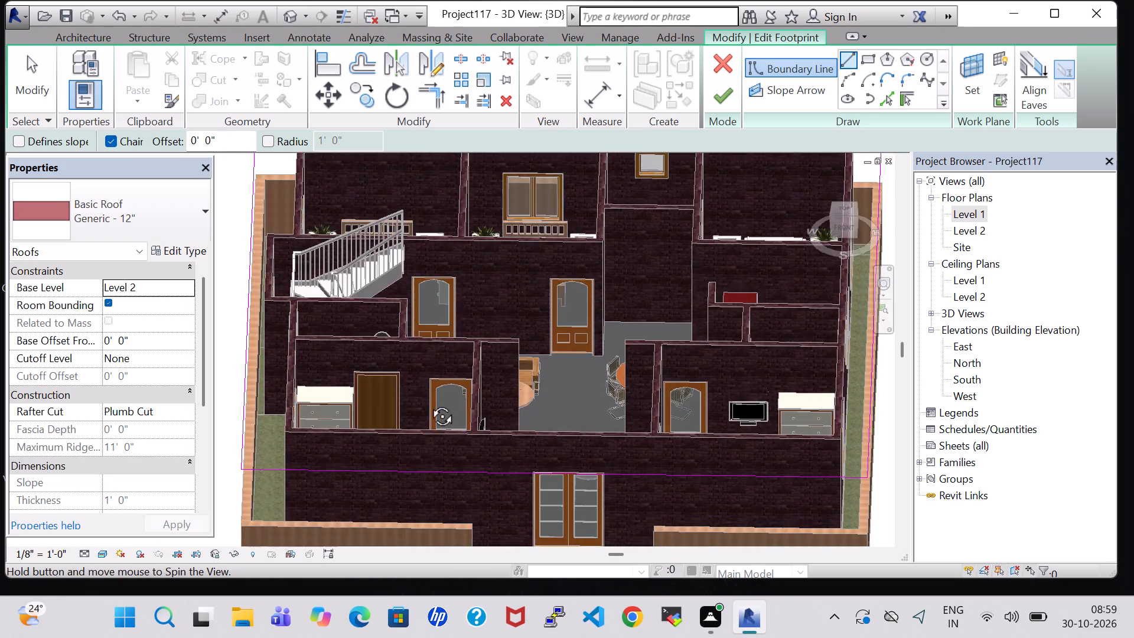
{"action": "middle_click_drag", "start_coordinate": [429, 403], "coordinate": [429, 462], "text": "shift"}
{"action": "middle_click_drag", "start_coordinate": [431, 287], "coordinate": [434, 426]}
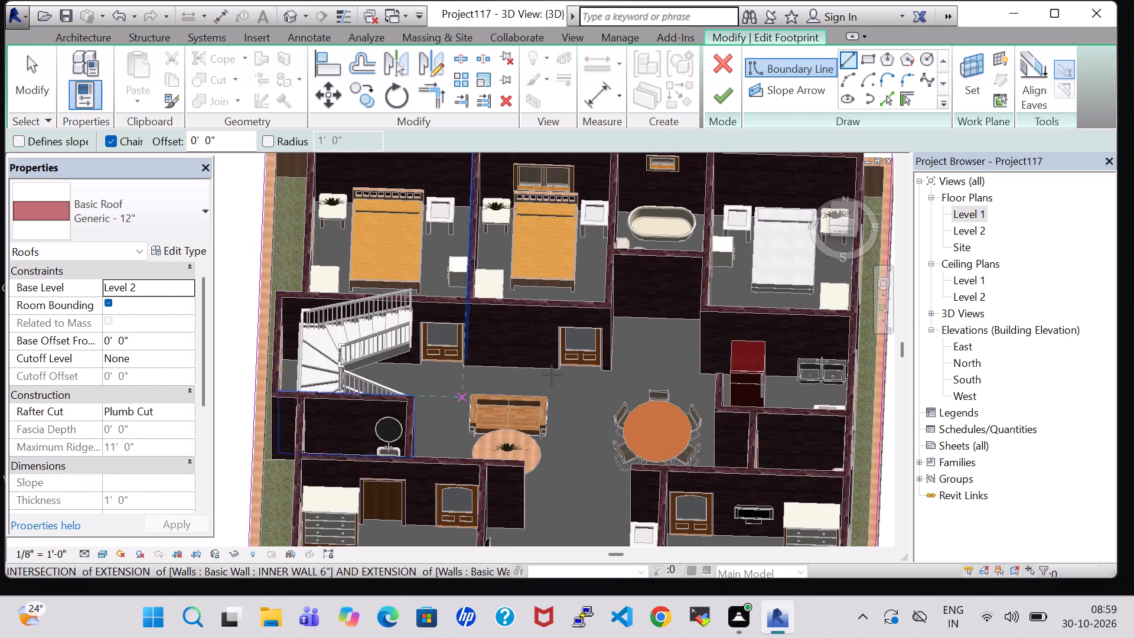
On the Level 1 plan, sketch a closed rectangular roof opening about 4' deep over the staircase, finish the footprint and view it in 3D.
{"action": "double_click", "coordinate": [977, 211]}
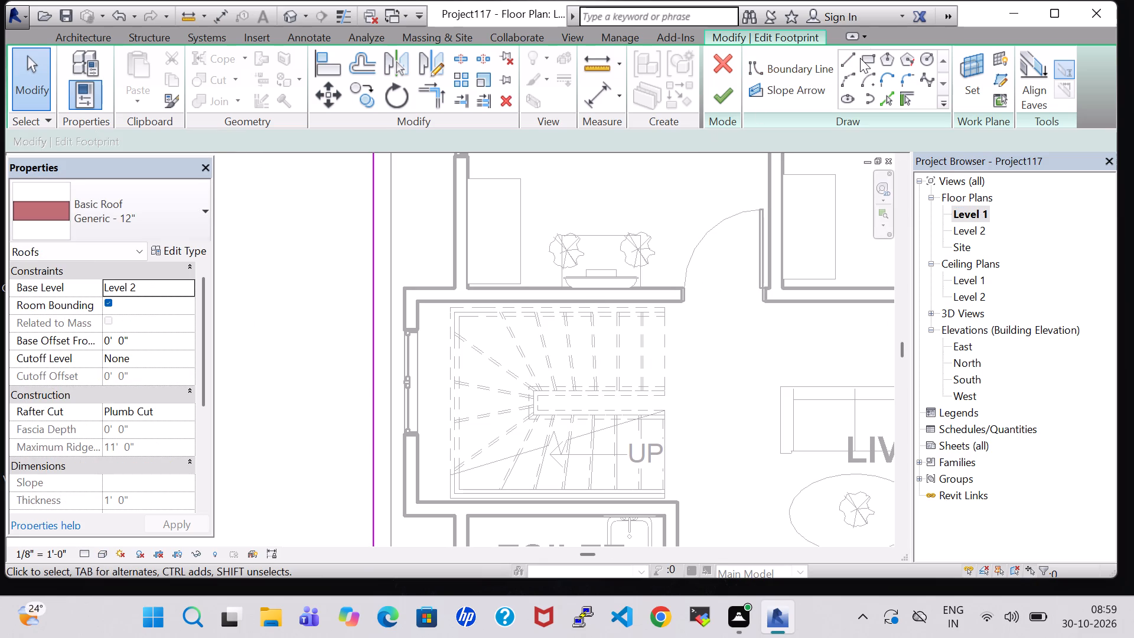
{"action": "left_click", "coordinate": [844, 56]}
{"action": "scroll", "coordinate": [583, 304], "scroll_direction": "up", "scroll_amount": 7}
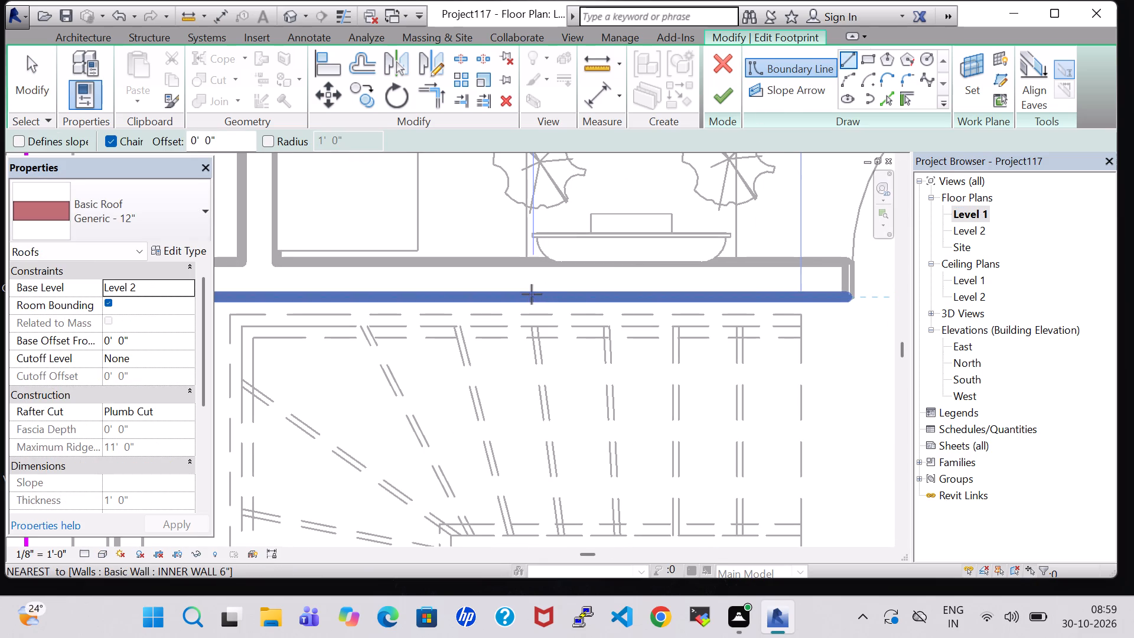
{"action": "left_click", "coordinate": [487, 307]}
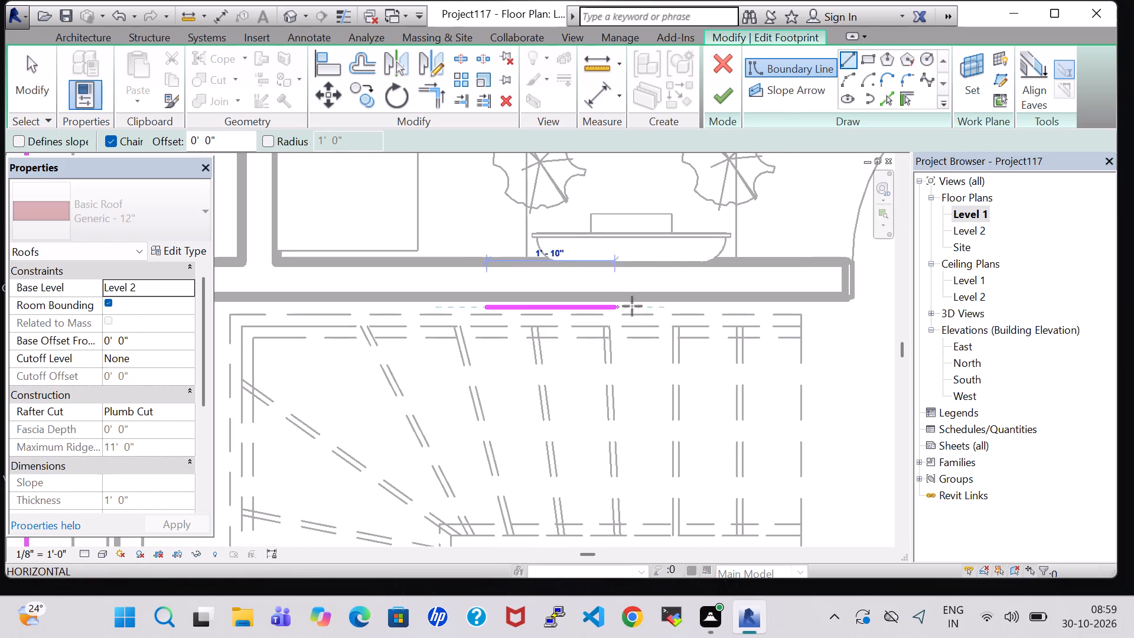
{"action": "left_click", "coordinate": [834, 306]}
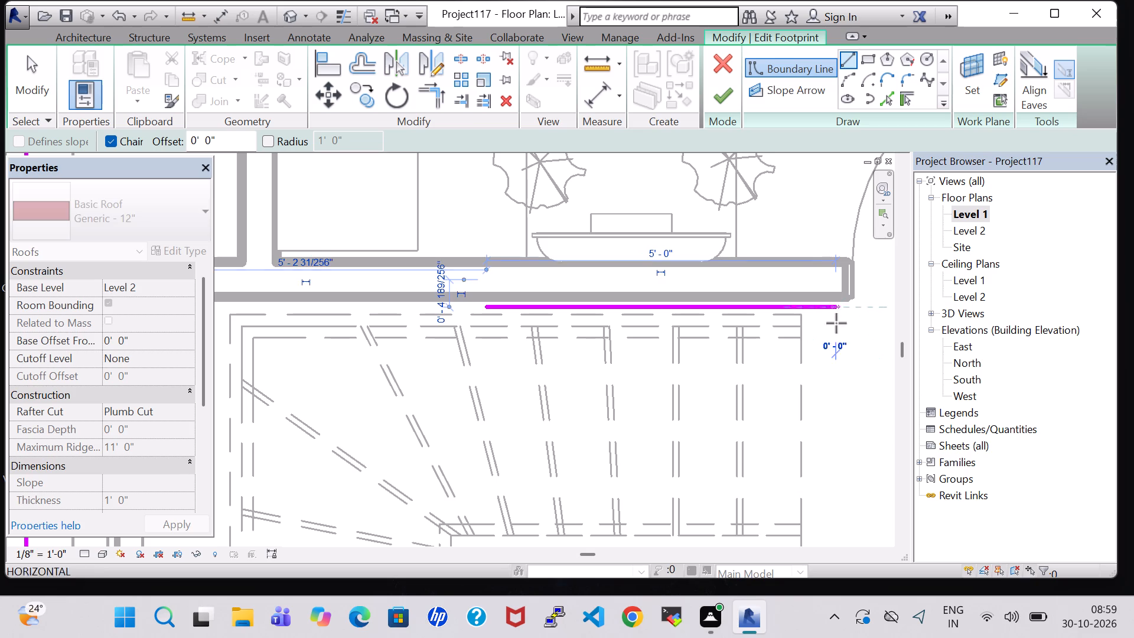
{"action": "middle_click_drag", "start_coordinate": [842, 535], "coordinate": [833, 411]}
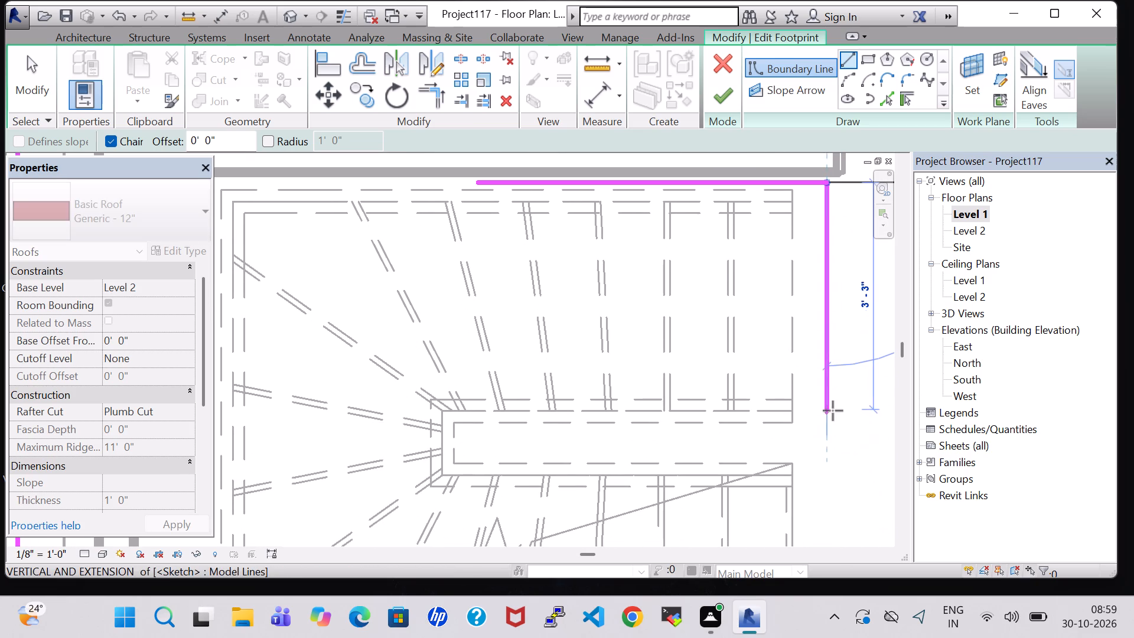
{"action": "left_click", "coordinate": [833, 468]}
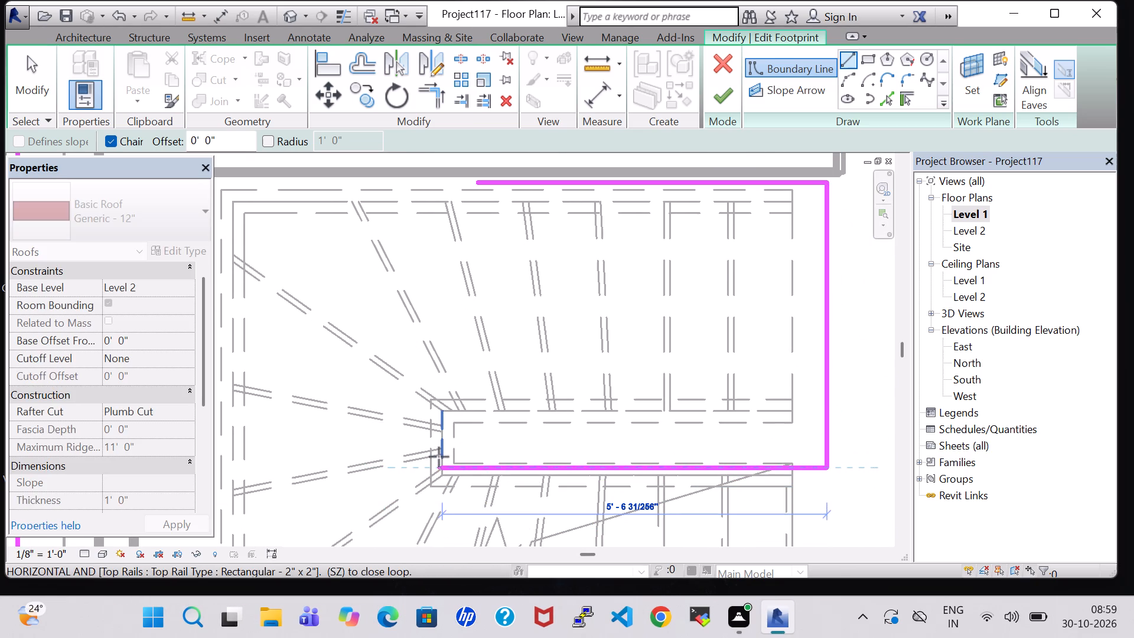
{"action": "left_click", "coordinate": [393, 457]}
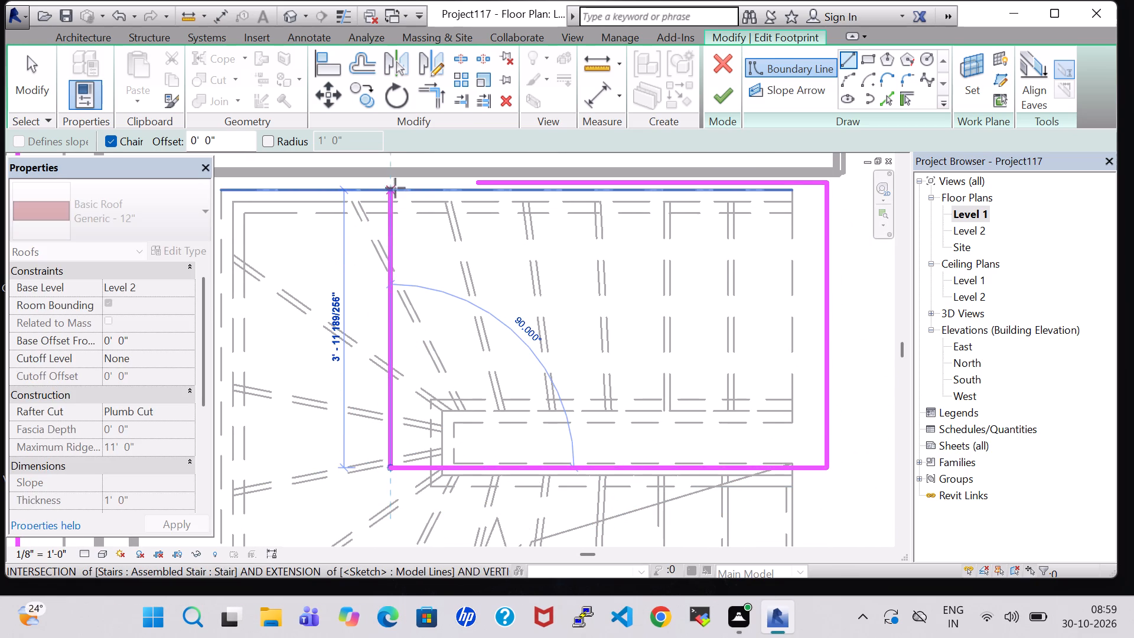
{"action": "left_click", "coordinate": [392, 183]}
{"action": "left_click", "coordinate": [480, 185]}
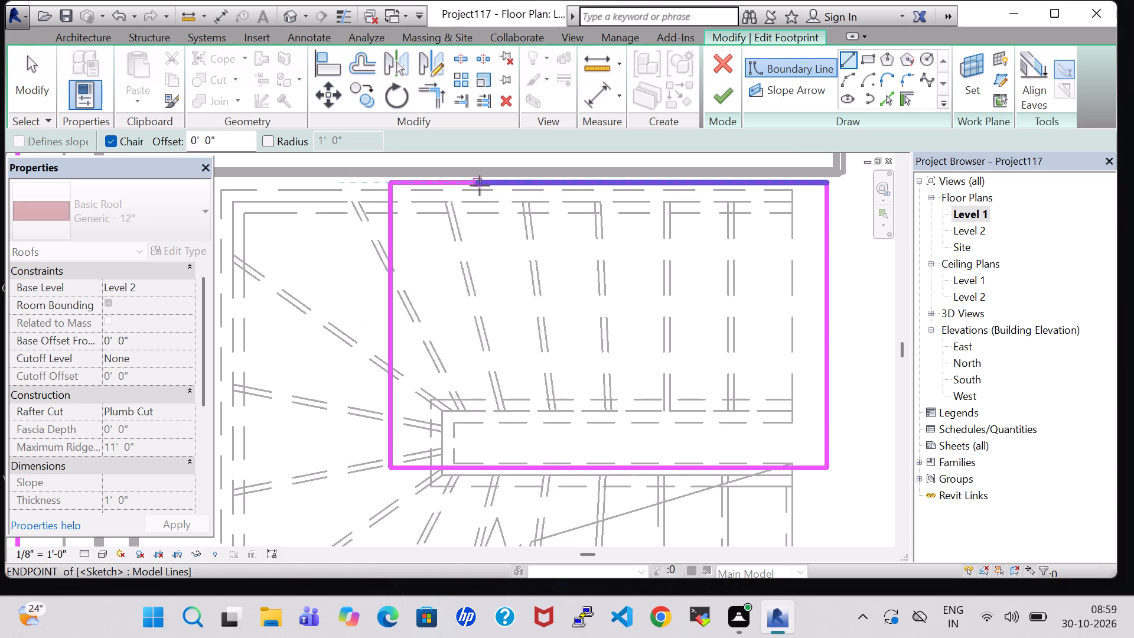
{"action": "left_click", "coordinate": [735, 97]}
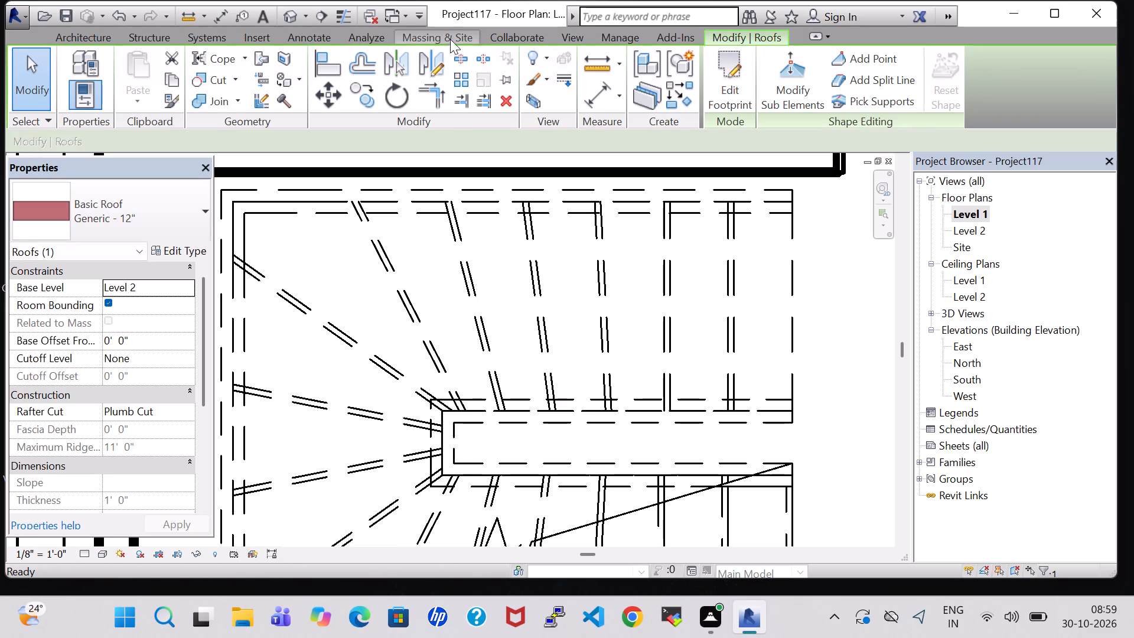
{"action": "left_click", "coordinate": [282, 15]}
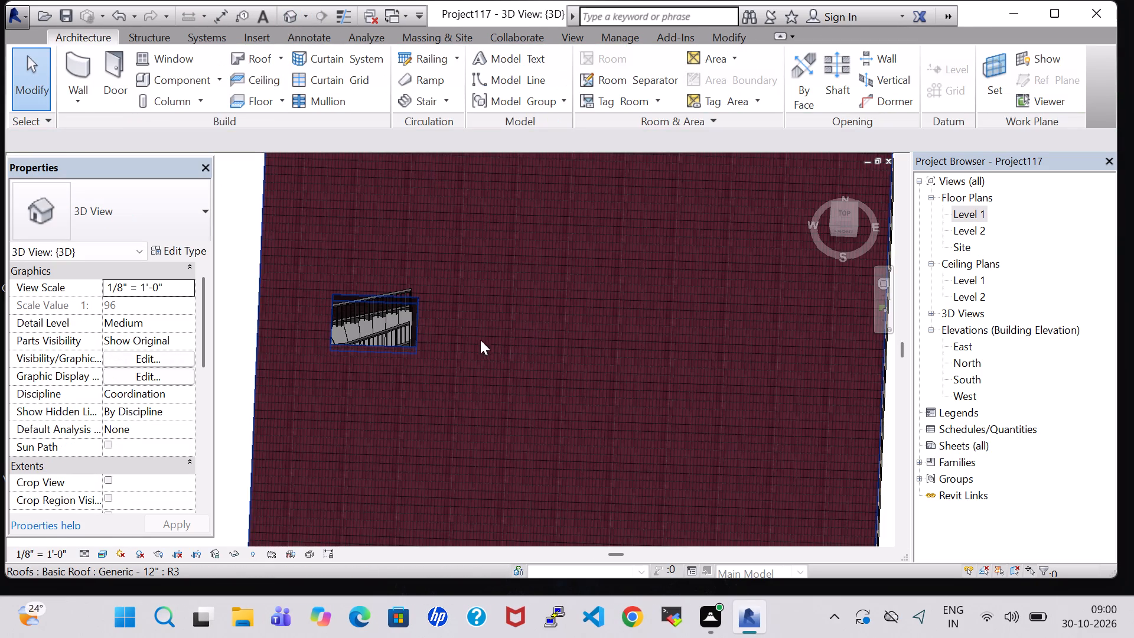
{"action": "scroll", "coordinate": [427, 372], "scroll_direction": "up", "scroll_amount": 4}
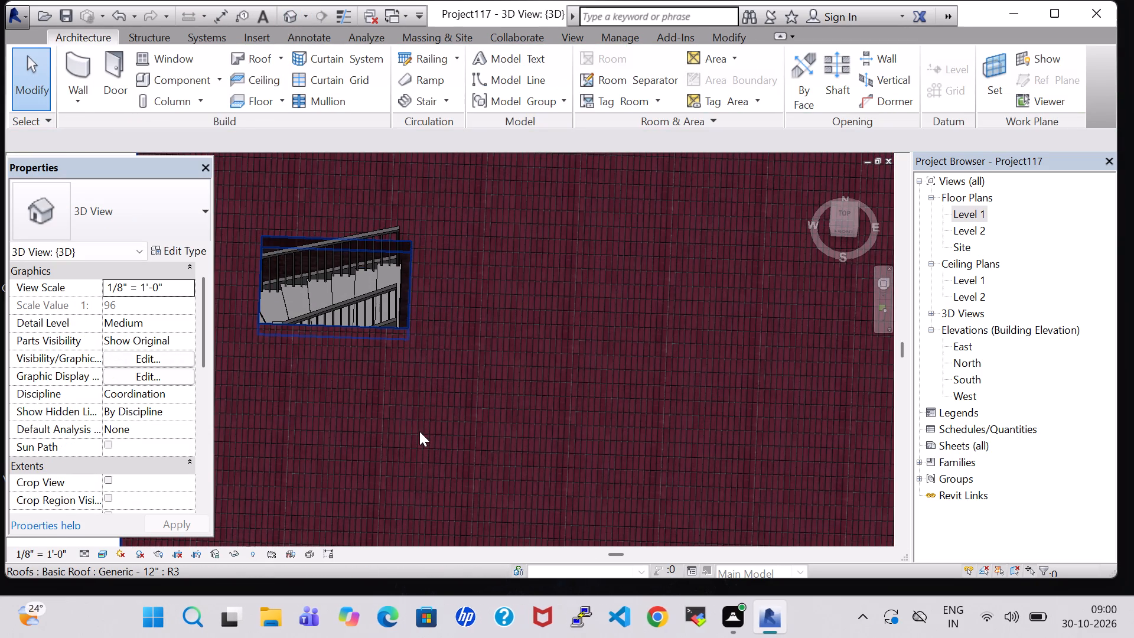
Examine the new roof opening over the staircase and the whole roof from above in 3D.
{"action": "middle_click_drag", "start_coordinate": [419, 431], "coordinate": [437, 340]}
{"action": "scroll", "coordinate": [419, 431], "scroll_direction": "up", "scroll_amount": 1, "text": "shift"}
{"action": "scroll", "coordinate": [437, 340], "scroll_direction": "down", "scroll_amount": 9}
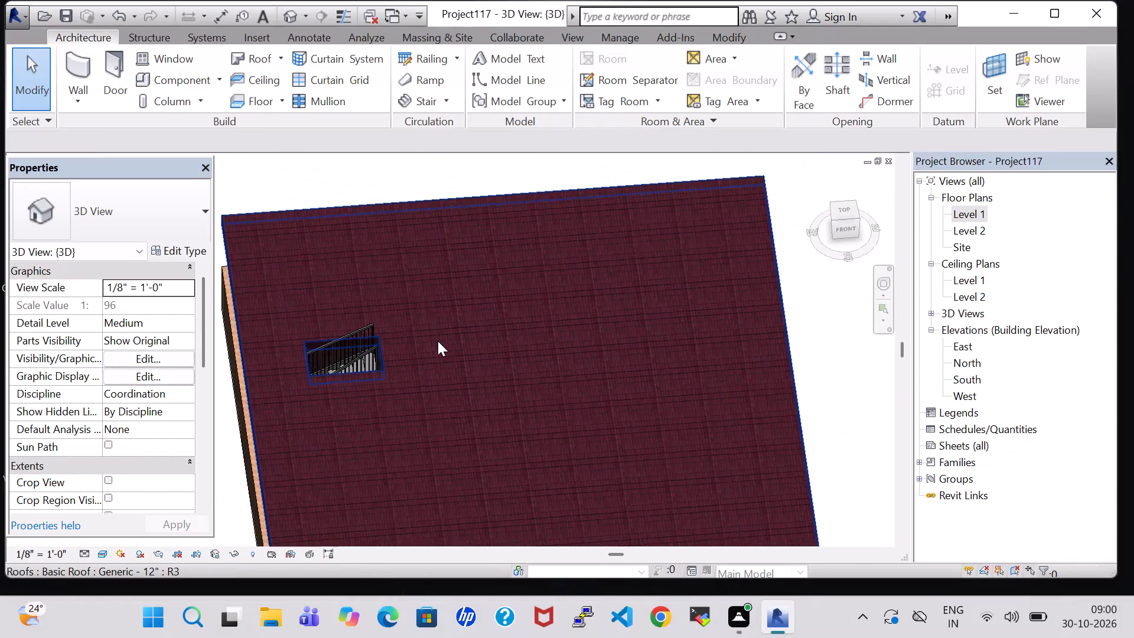
{"action": "scroll", "coordinate": [438, 341], "scroll_direction": "down", "scroll_amount": 4}
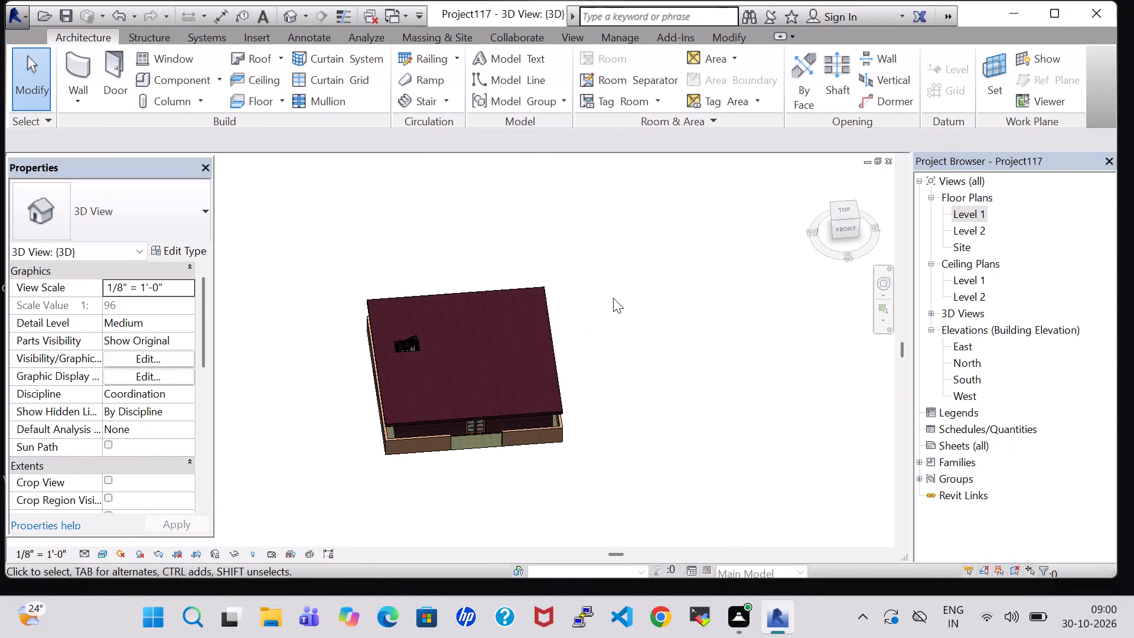
{"action": "middle_click_drag", "start_coordinate": [613, 298], "coordinate": [614, 429]}
On the Level 1 plan, sketch a straight Handrail - Rectangular railing about 45' long along the centreline of the boundary wall behind the bedrooms and finish it.
{"action": "double_click", "coordinate": [965, 222]}
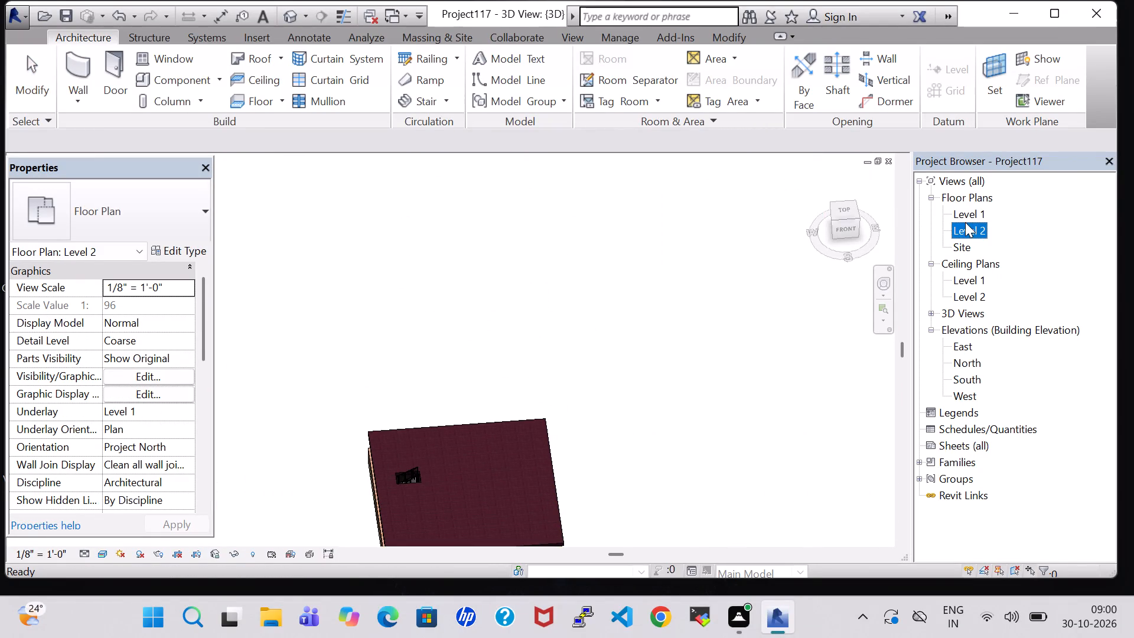
{"action": "double_click", "coordinate": [966, 213]}
{"action": "scroll", "coordinate": [707, 281], "scroll_direction": "down", "scroll_amount": 4}
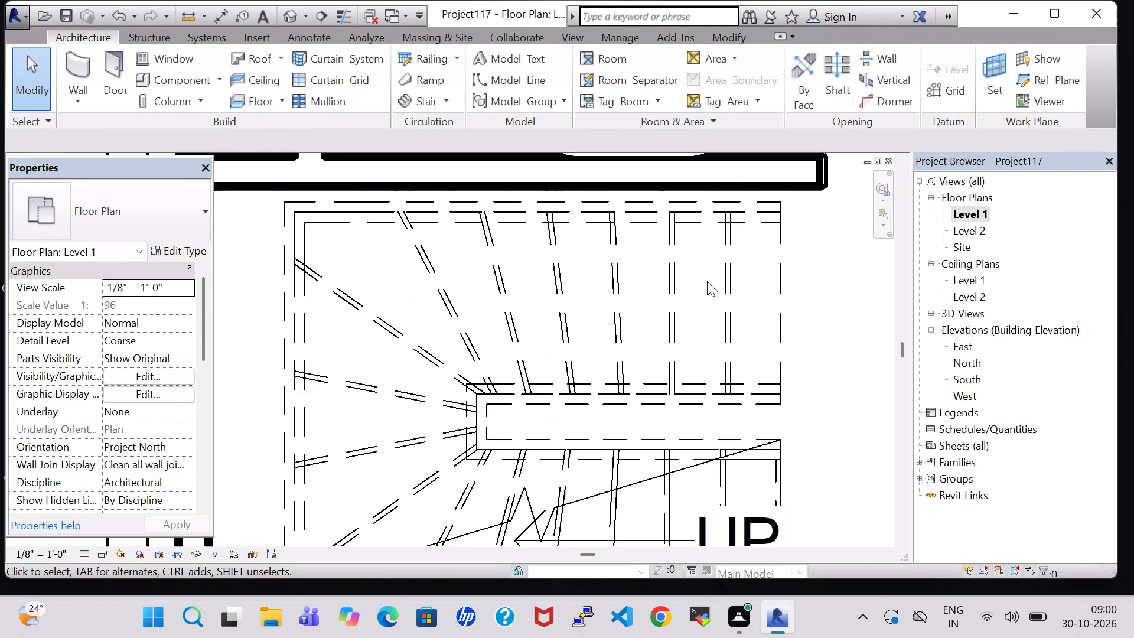
{"action": "scroll", "coordinate": [707, 281], "scroll_direction": "down", "scroll_amount": 7}
{"action": "middle_click_drag", "start_coordinate": [703, 276], "coordinate": [589, 447]}
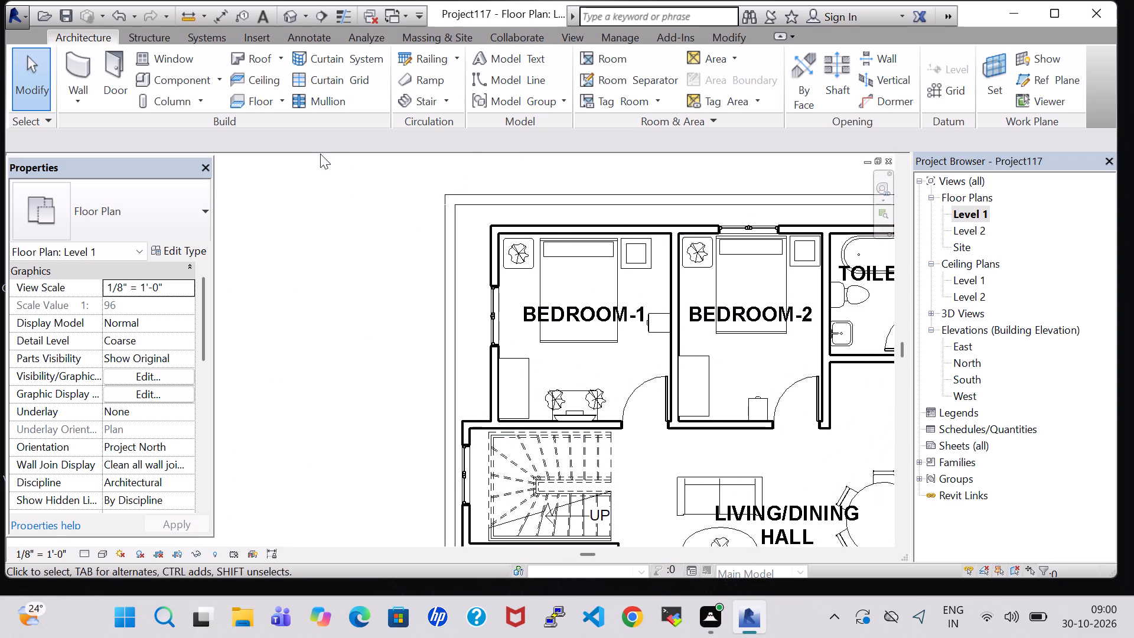
{"action": "left_click", "coordinate": [416, 58]}
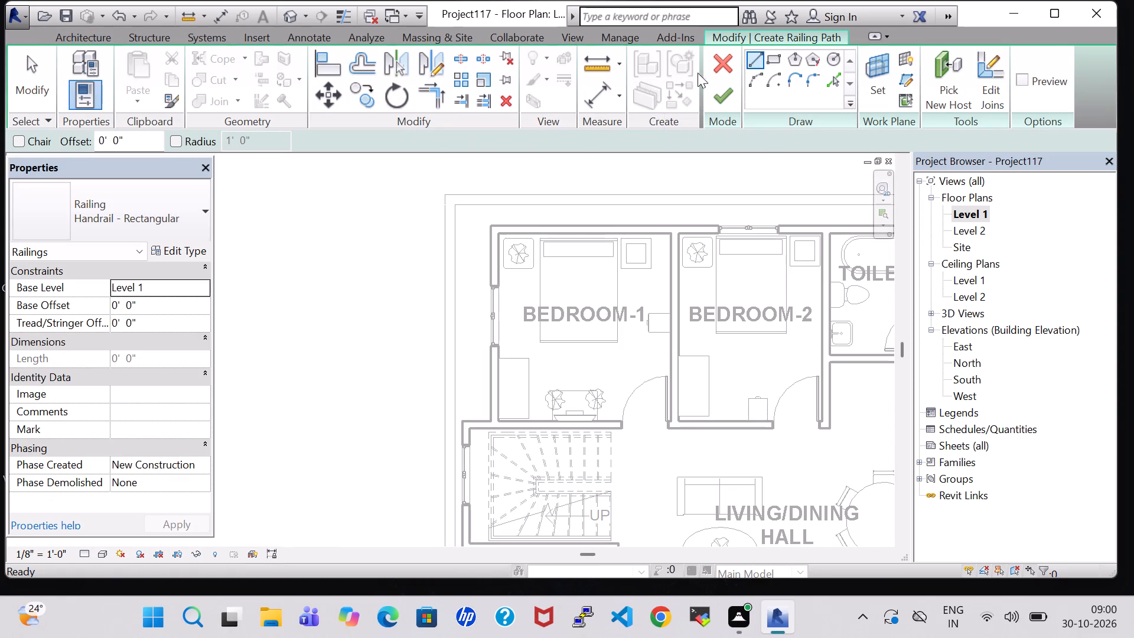
{"action": "scroll", "coordinate": [448, 202], "scroll_direction": "up", "scroll_amount": 4}
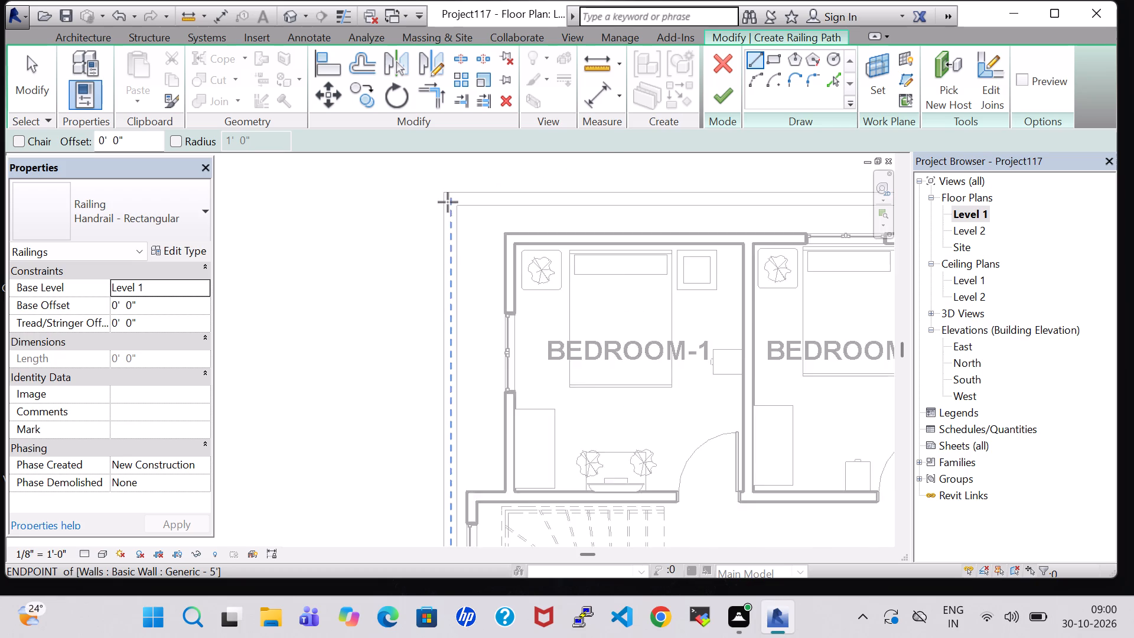
{"action": "scroll", "coordinate": [448, 202], "scroll_direction": "up", "scroll_amount": 5}
{"action": "left_click", "coordinate": [449, 200]}
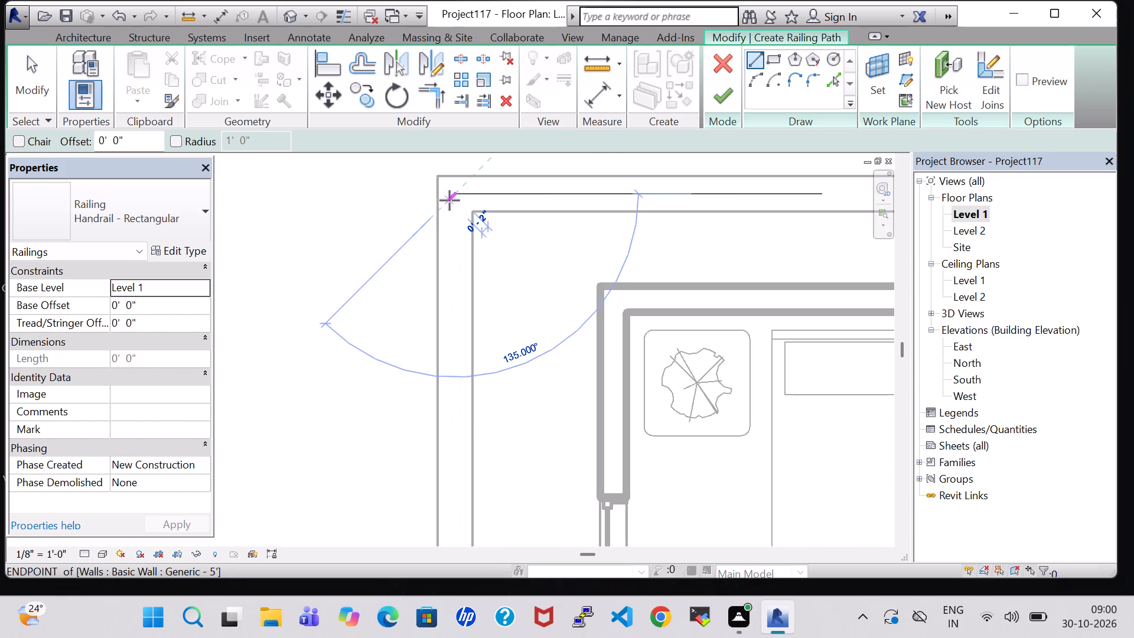
{"action": "middle_click_drag", "start_coordinate": [669, 193], "coordinate": [255, 203]}
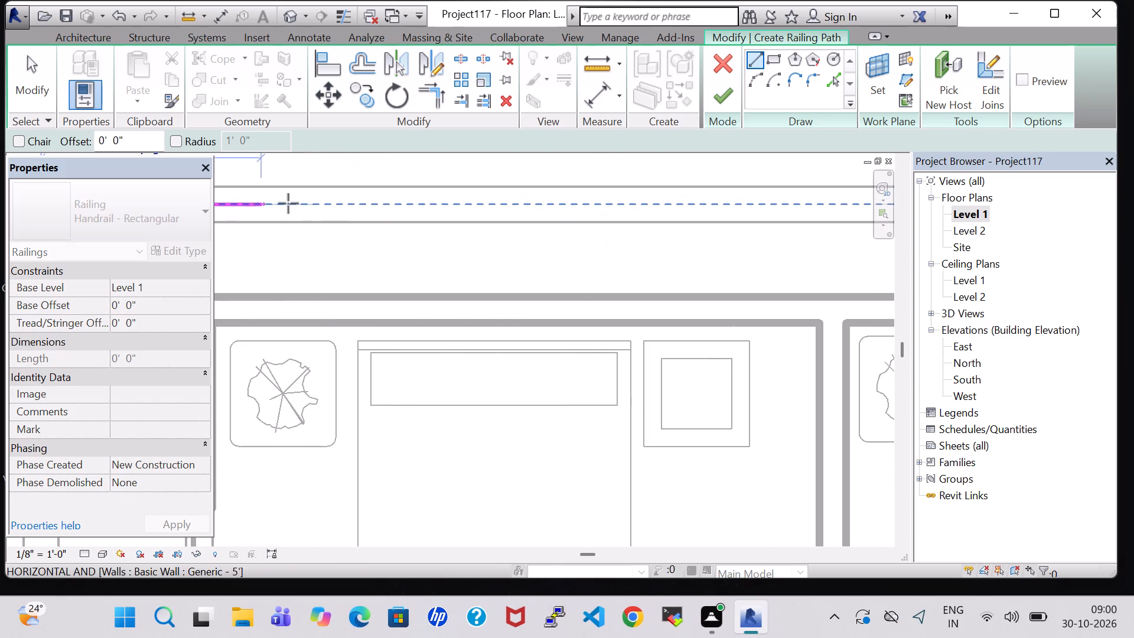
{"action": "middle_click_drag", "start_coordinate": [723, 203], "coordinate": [98, 204]}
{"action": "scroll", "coordinate": [99, 204], "scroll_direction": "up", "scroll_amount": 1}
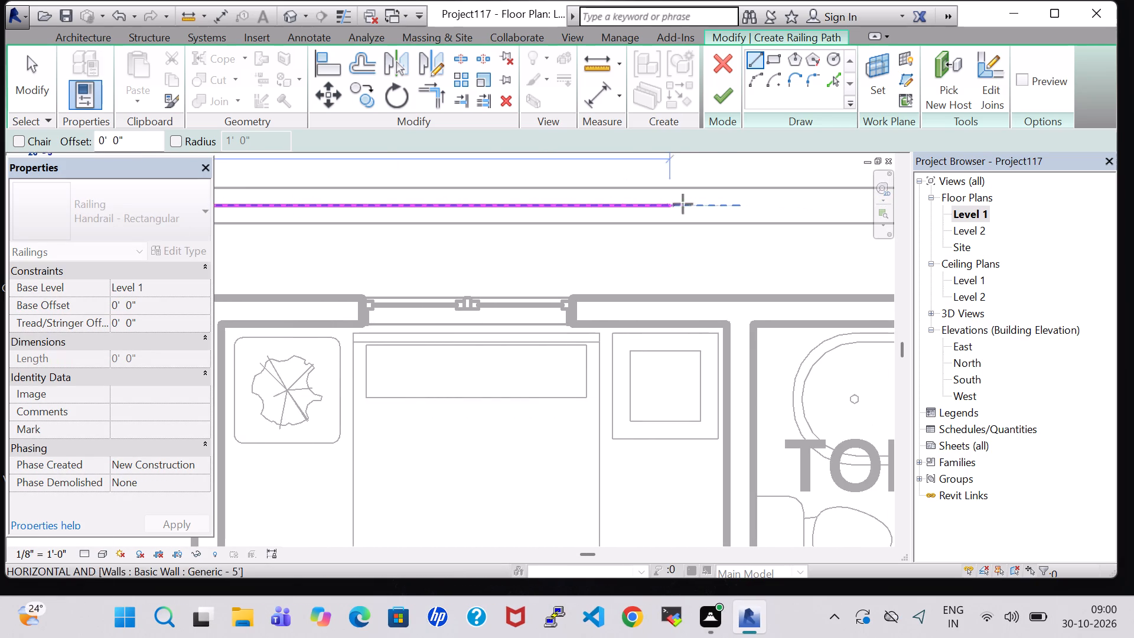
{"action": "middle_click_drag", "start_coordinate": [685, 204], "coordinate": [205, 223]}
{"action": "middle_click_drag", "start_coordinate": [751, 225], "coordinate": [231, 267]}
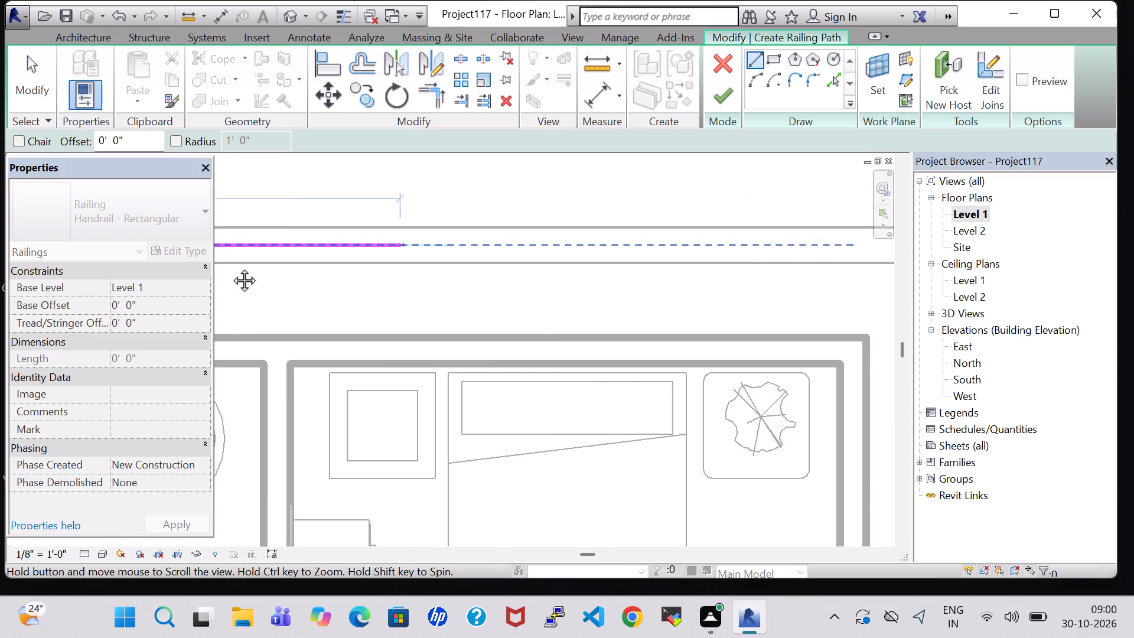
{"action": "middle_click_drag", "start_coordinate": [231, 267], "coordinate": [167, 273]}
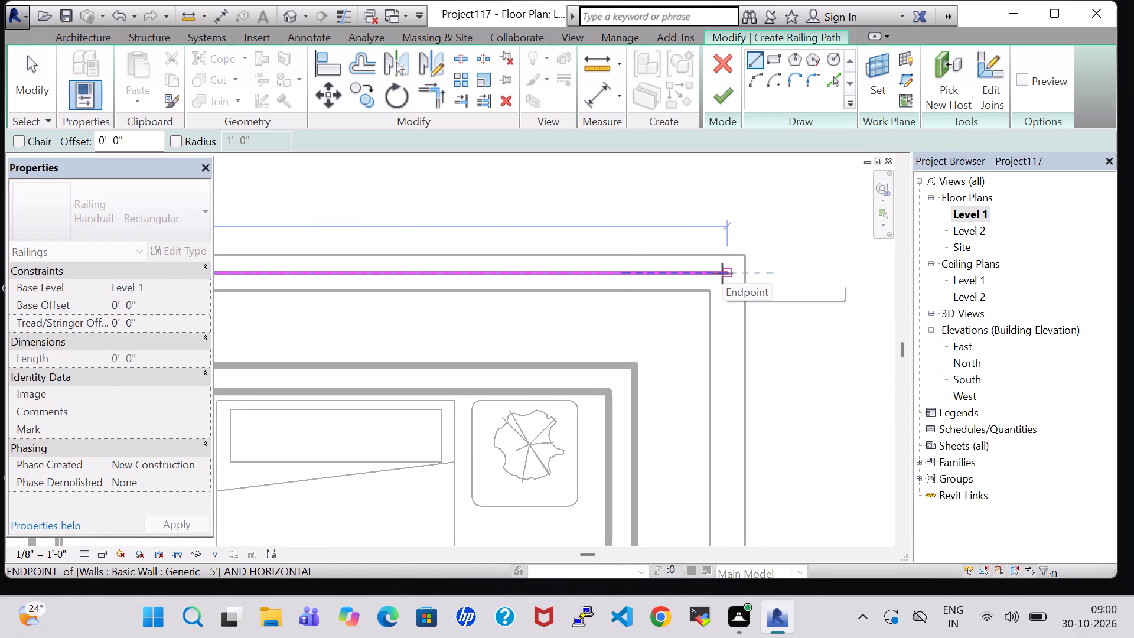
{"action": "left_click", "coordinate": [722, 274]}
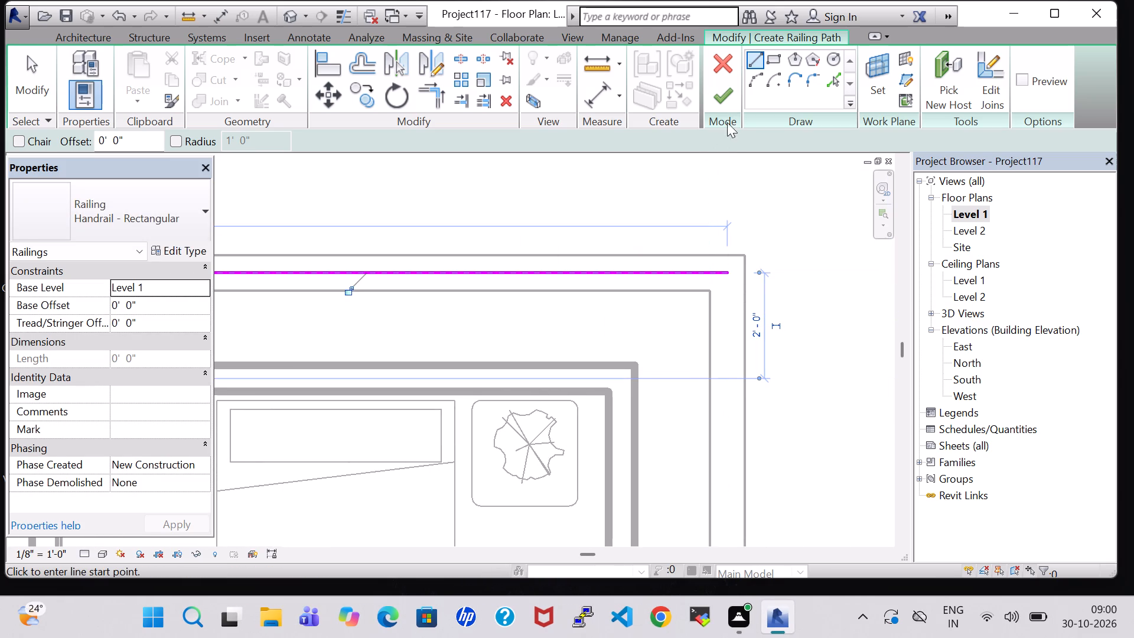
{"action": "left_click", "coordinate": [724, 106]}
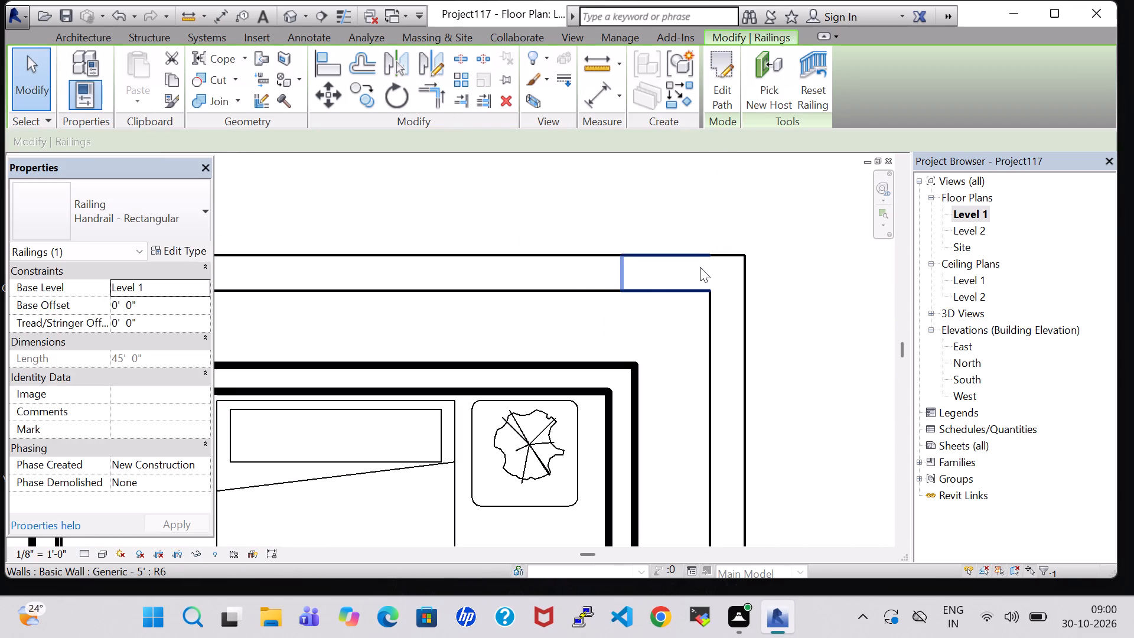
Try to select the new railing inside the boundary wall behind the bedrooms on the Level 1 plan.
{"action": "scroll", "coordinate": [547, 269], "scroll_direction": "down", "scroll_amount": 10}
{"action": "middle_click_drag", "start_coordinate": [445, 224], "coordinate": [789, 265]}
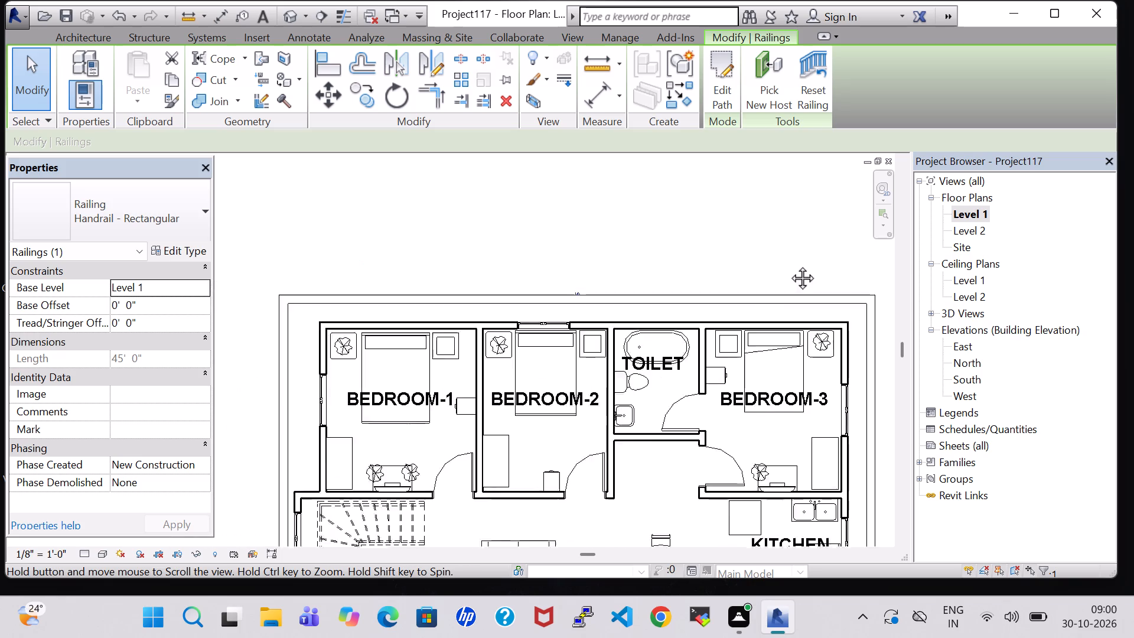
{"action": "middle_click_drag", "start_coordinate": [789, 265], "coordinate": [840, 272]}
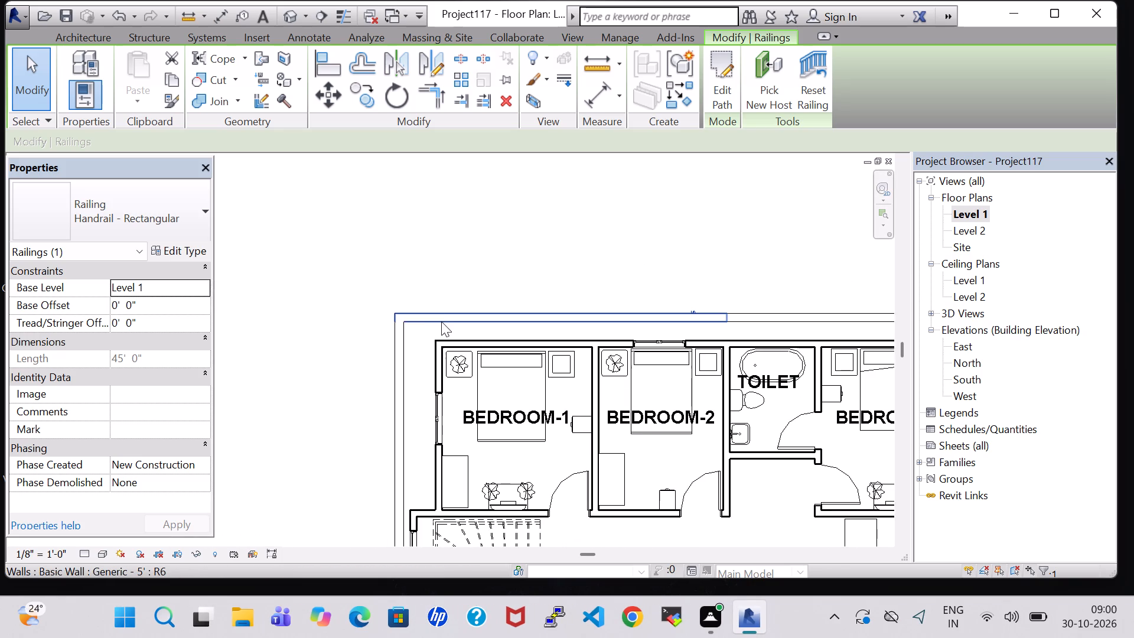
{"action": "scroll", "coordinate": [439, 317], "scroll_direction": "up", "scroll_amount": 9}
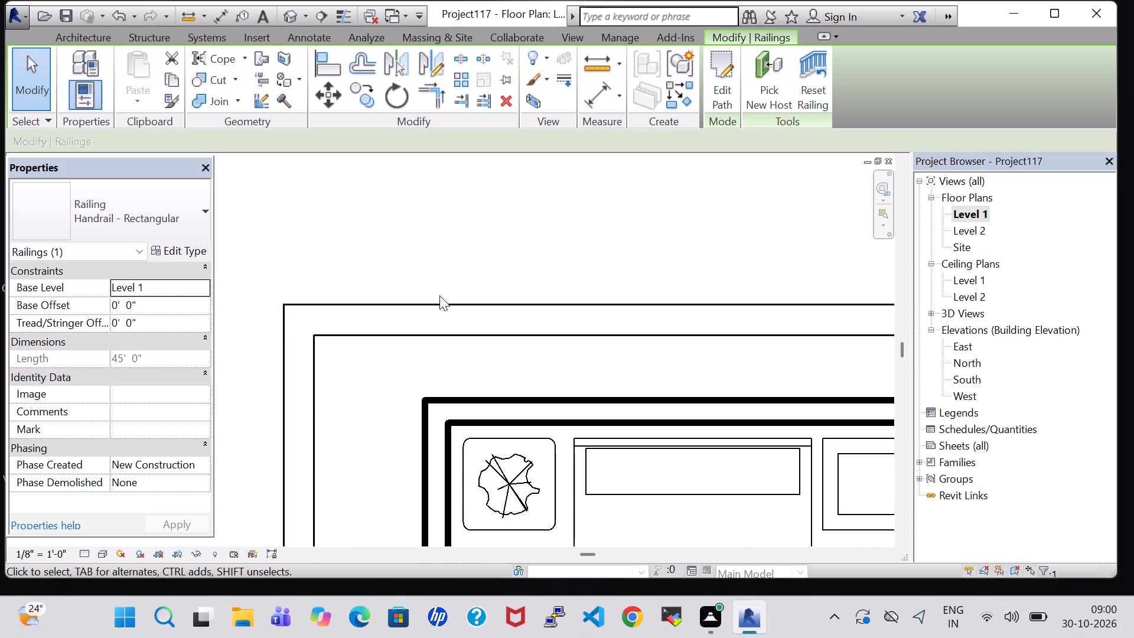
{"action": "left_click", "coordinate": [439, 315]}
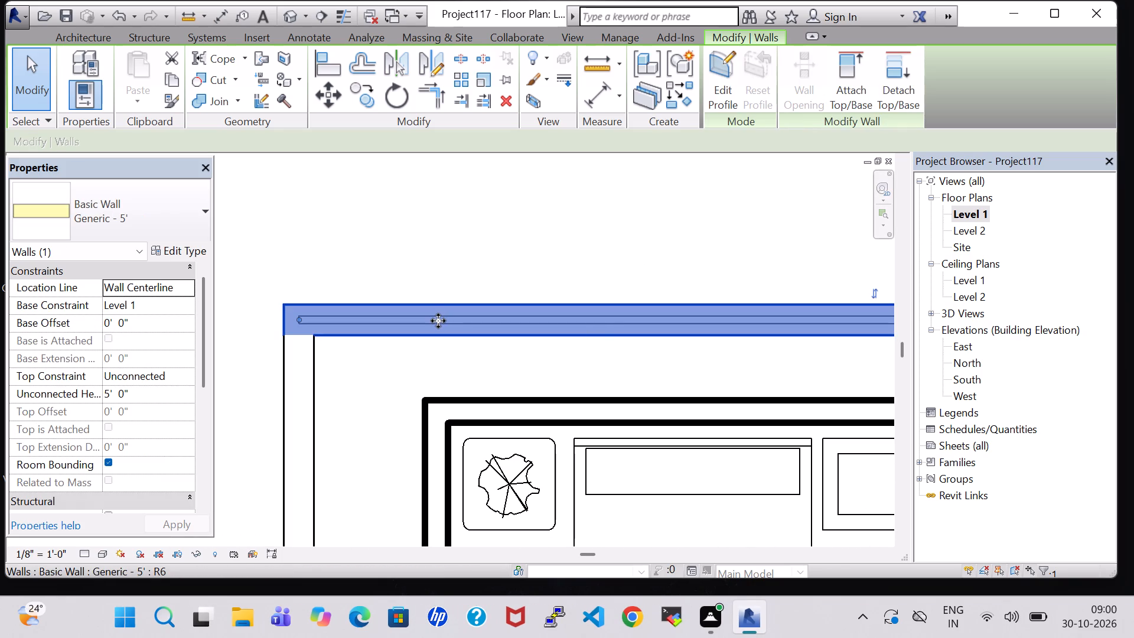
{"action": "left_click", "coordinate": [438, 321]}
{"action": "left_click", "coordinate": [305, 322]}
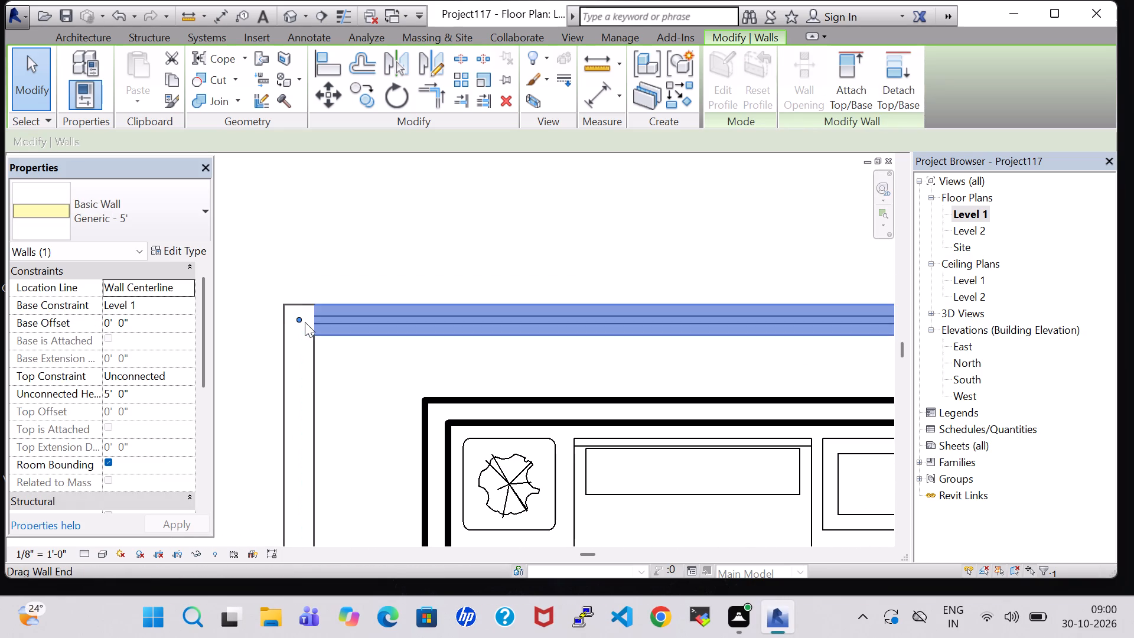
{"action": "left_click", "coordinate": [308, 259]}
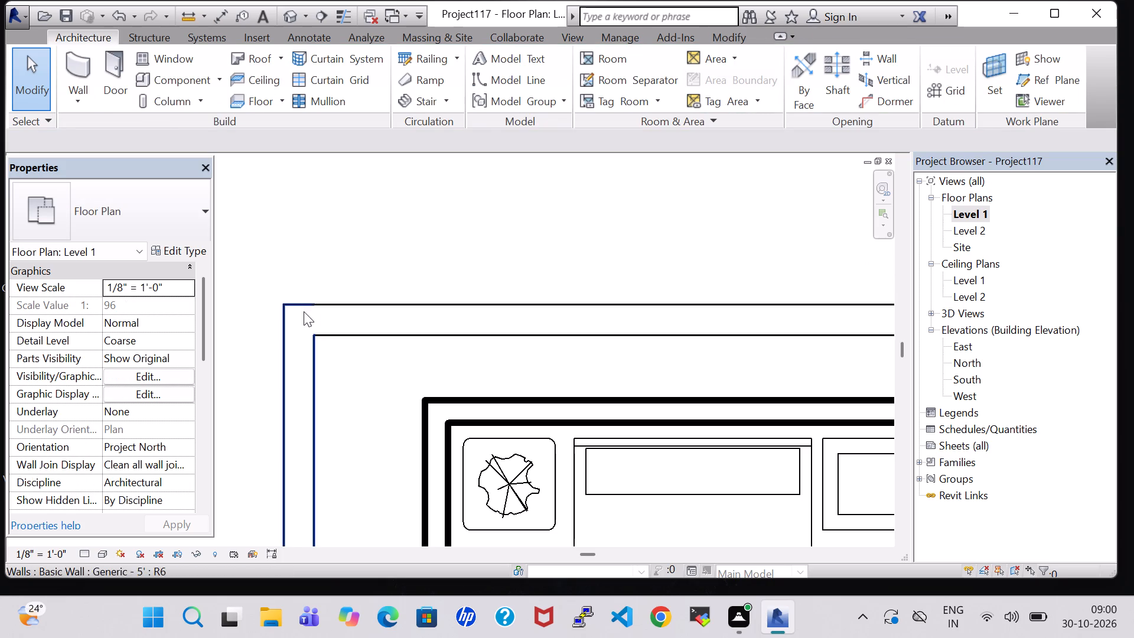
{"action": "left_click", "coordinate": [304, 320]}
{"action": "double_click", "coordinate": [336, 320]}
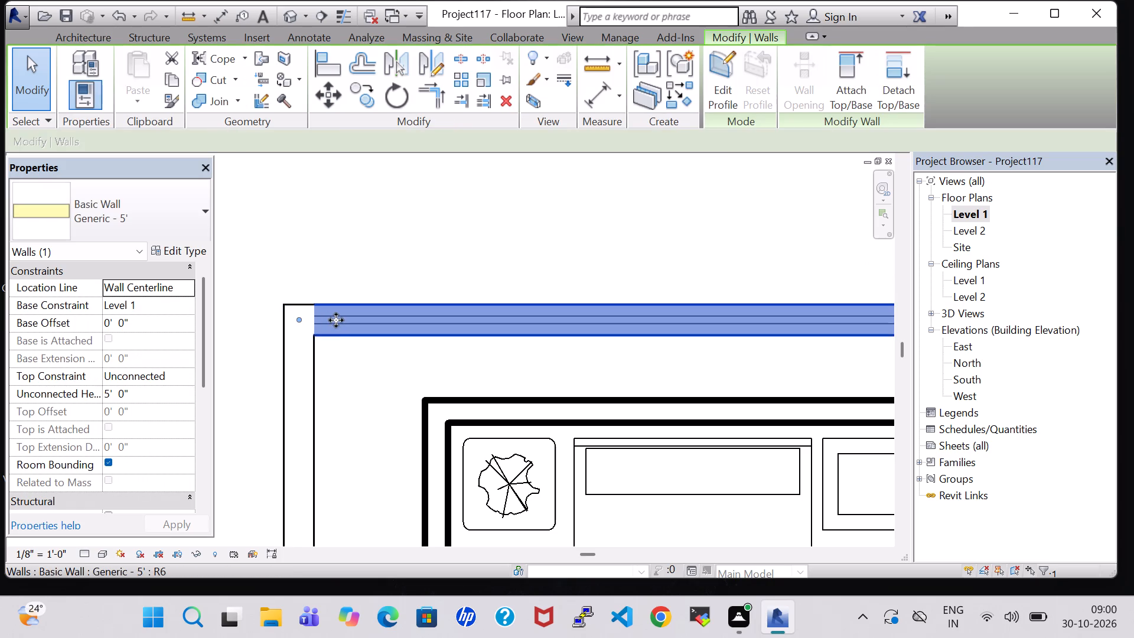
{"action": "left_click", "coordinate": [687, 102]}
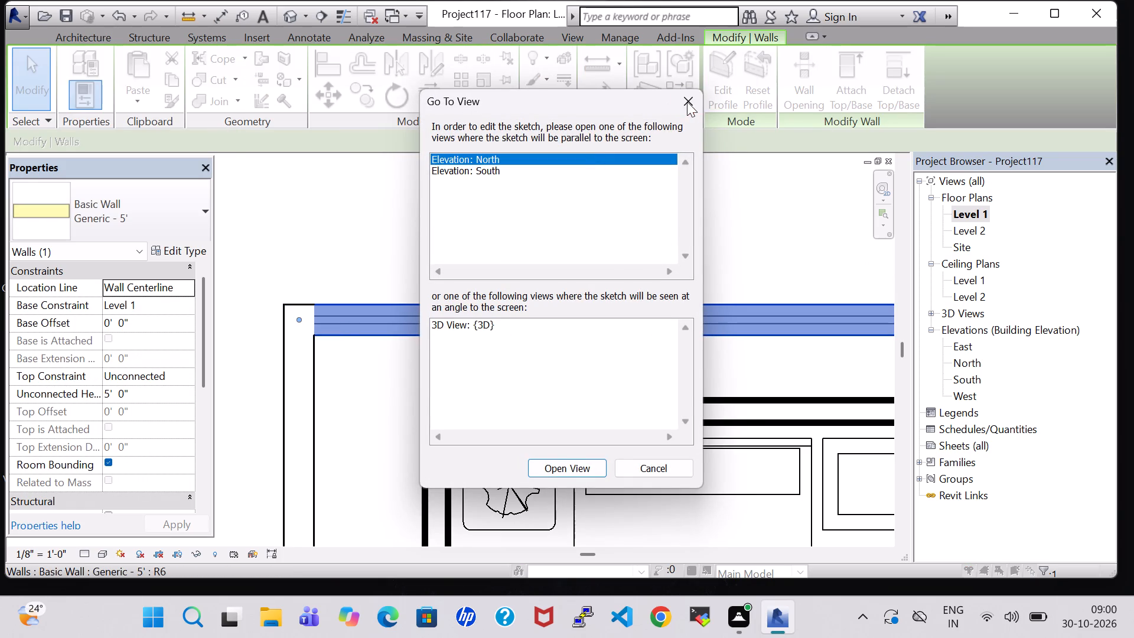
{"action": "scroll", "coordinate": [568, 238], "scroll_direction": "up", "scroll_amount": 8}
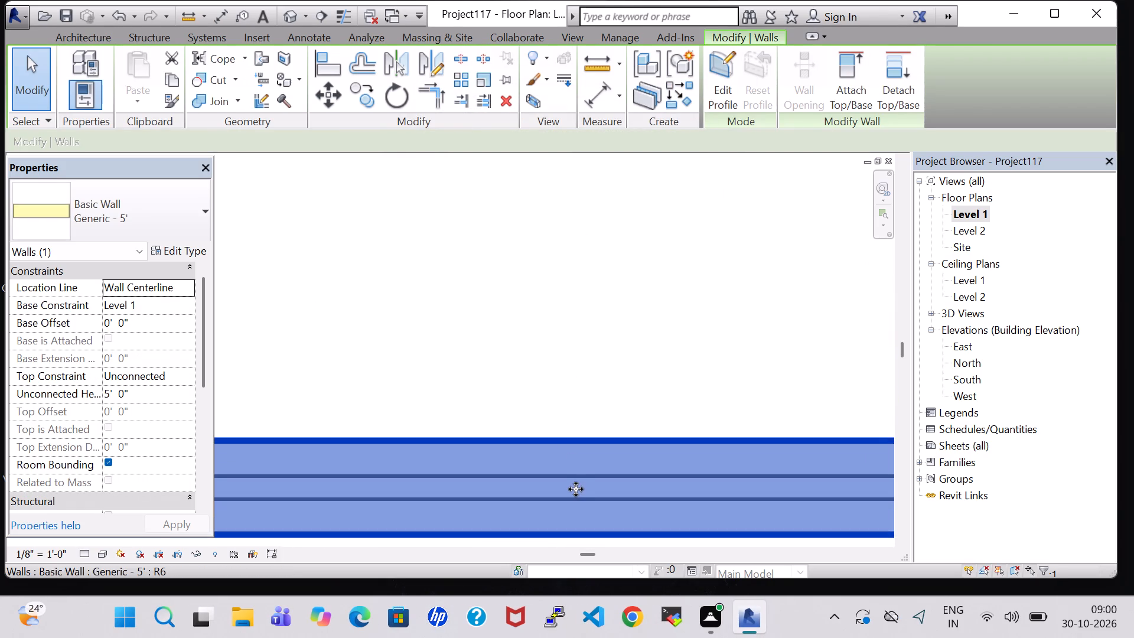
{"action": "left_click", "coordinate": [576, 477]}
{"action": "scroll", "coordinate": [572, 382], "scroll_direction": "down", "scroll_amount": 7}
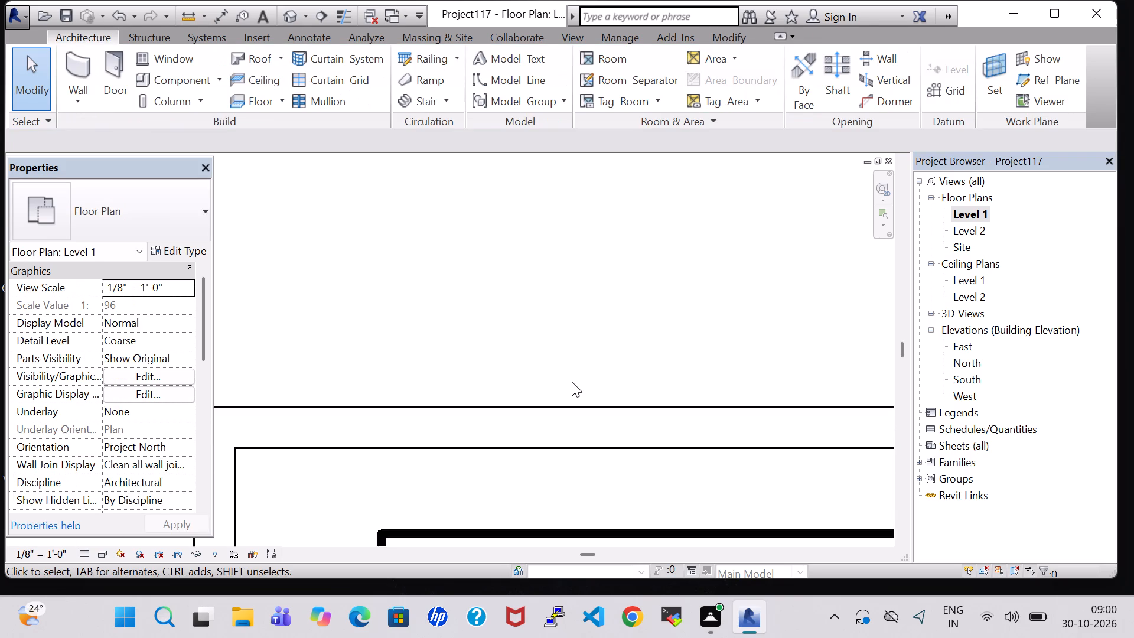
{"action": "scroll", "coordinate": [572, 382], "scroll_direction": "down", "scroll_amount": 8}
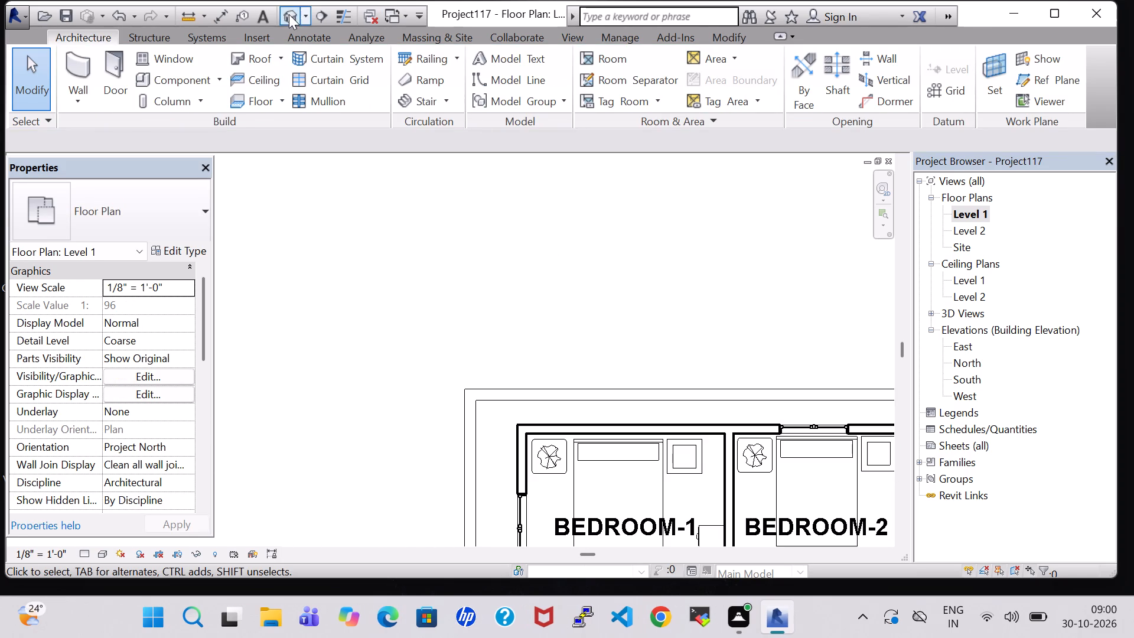
Locate the new railing in the 3D view and try to select it within the 5' boundary wall.
{"action": "left_click", "coordinate": [290, 15]}
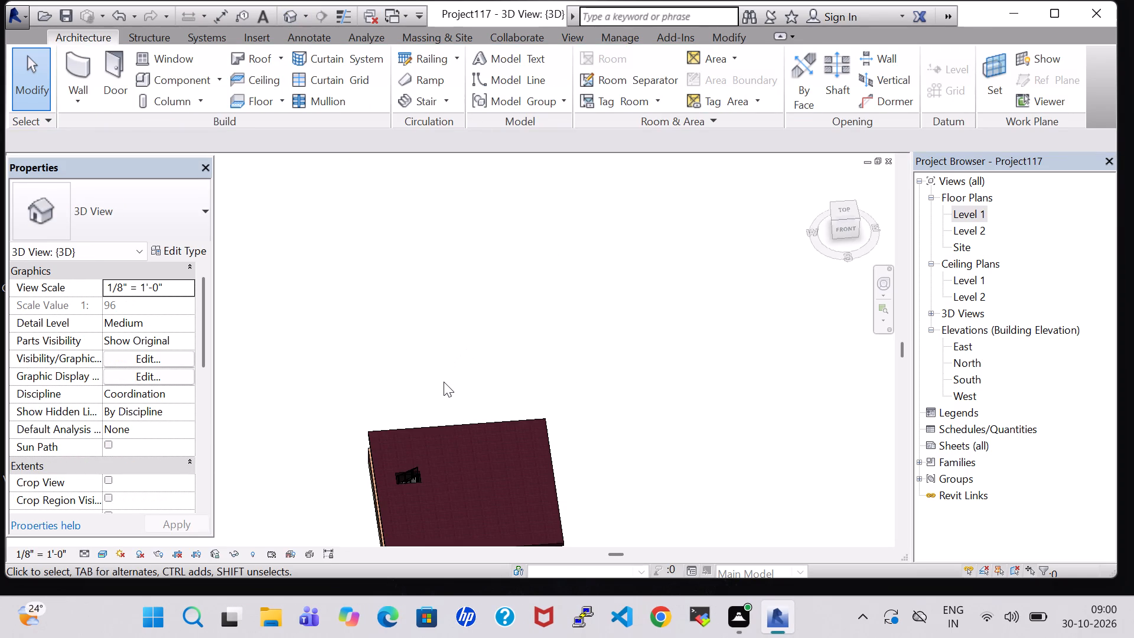
{"action": "middle_click_drag", "start_coordinate": [444, 382], "coordinate": [391, 489], "text": "shift"}
{"action": "scroll", "coordinate": [499, 359], "scroll_direction": "up", "scroll_amount": 2}
{"action": "middle_click_drag", "start_coordinate": [508, 353], "coordinate": [485, 487], "text": "shift"}
{"action": "scroll", "coordinate": [563, 455], "scroll_direction": "up", "scroll_amount": 9}
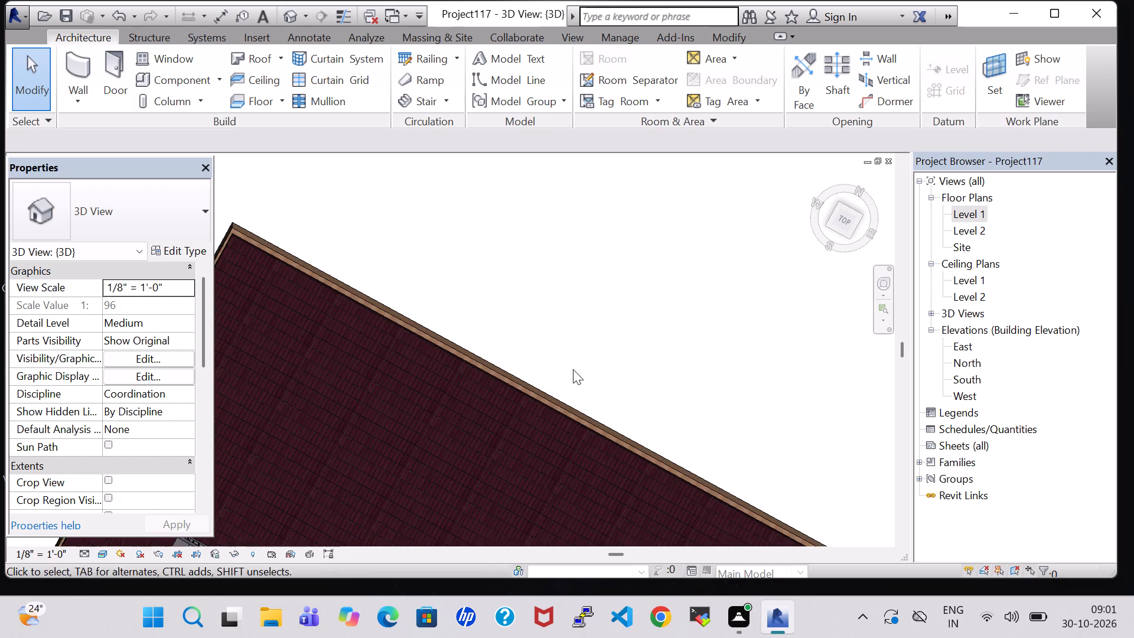
{"action": "scroll", "coordinate": [573, 369], "scroll_direction": "up", "scroll_amount": 1, "text": "shift"}
{"action": "middle_click_drag", "start_coordinate": [573, 369], "coordinate": [545, 442], "text": "shift"}
{"action": "scroll", "coordinate": [542, 417], "scroll_direction": "up", "scroll_amount": 7}
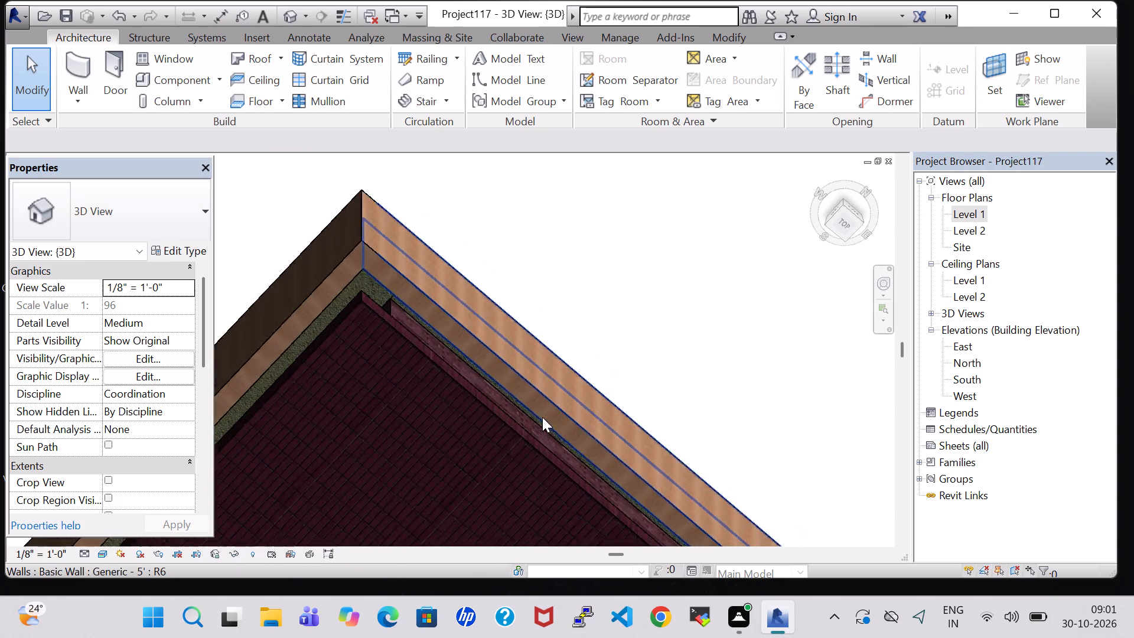
{"action": "left_click", "coordinate": [547, 333]}
{"action": "left_click", "coordinate": [540, 382]}
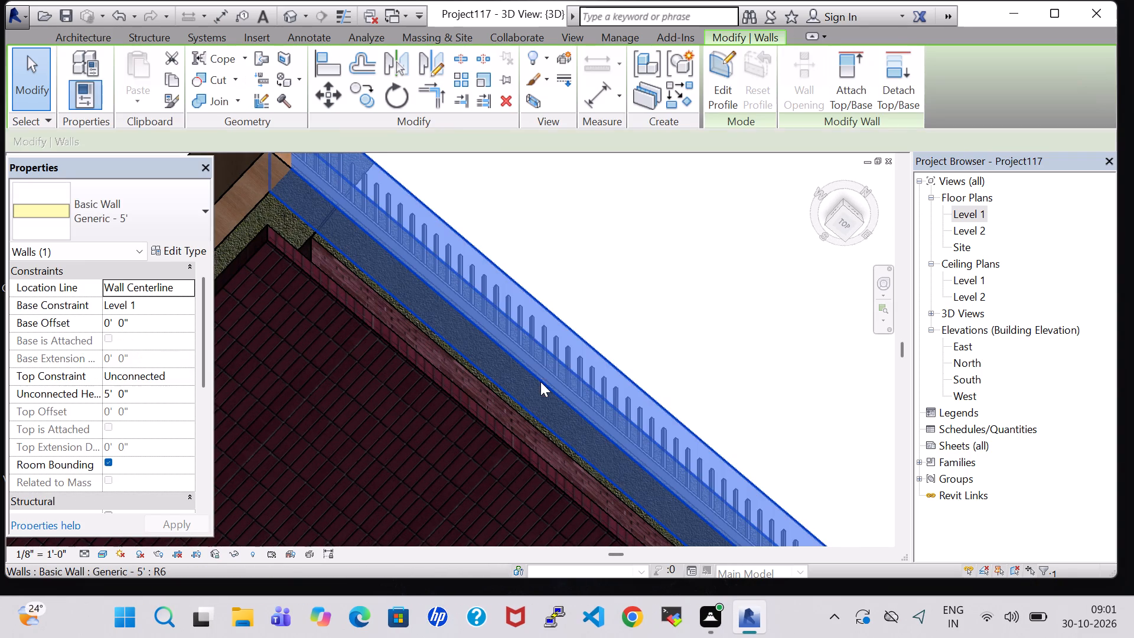
{"action": "left_click", "coordinate": [540, 345]}
{"action": "left_click", "coordinate": [531, 385]}
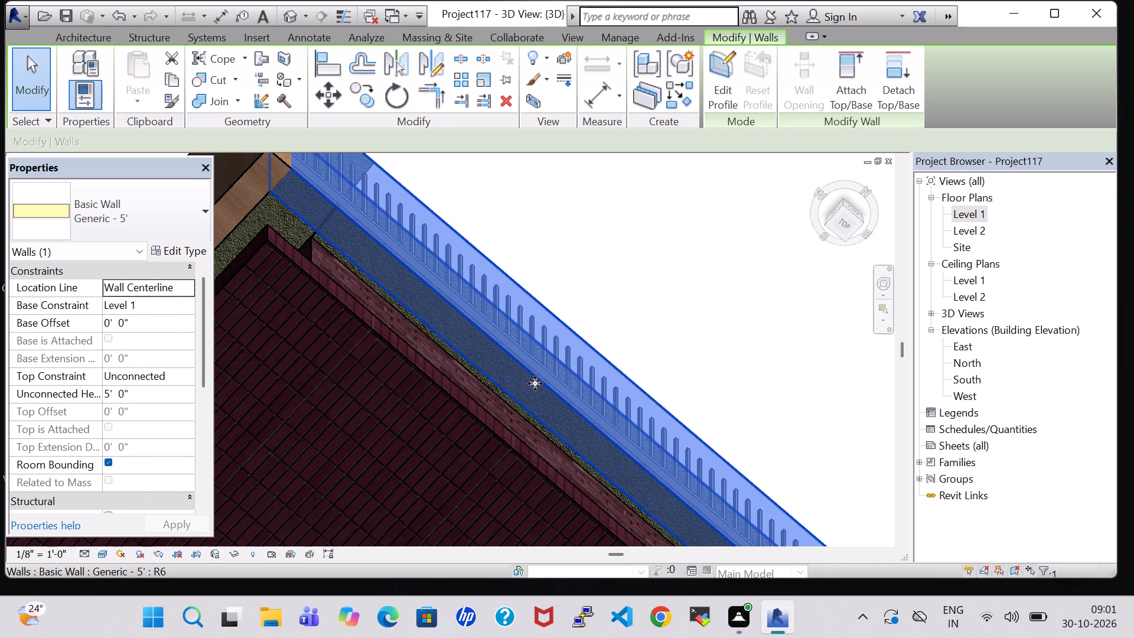
Turn off the visibility of the Walls model category in the 3D view.
{"action": "type", "text": "VG"}
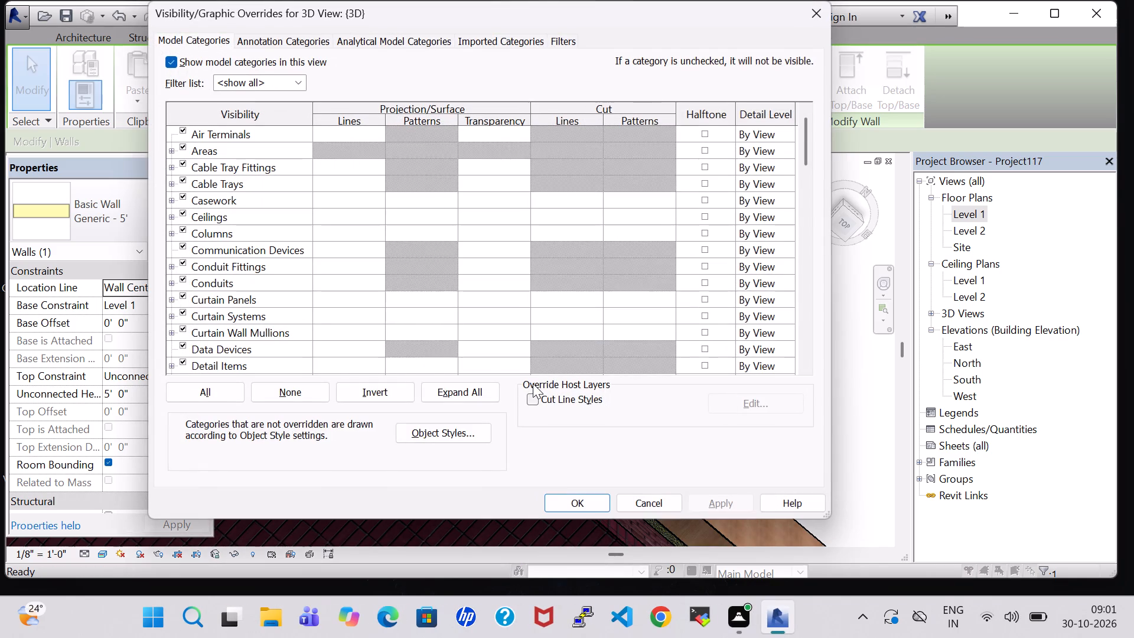
{"action": "key", "text": "w"}
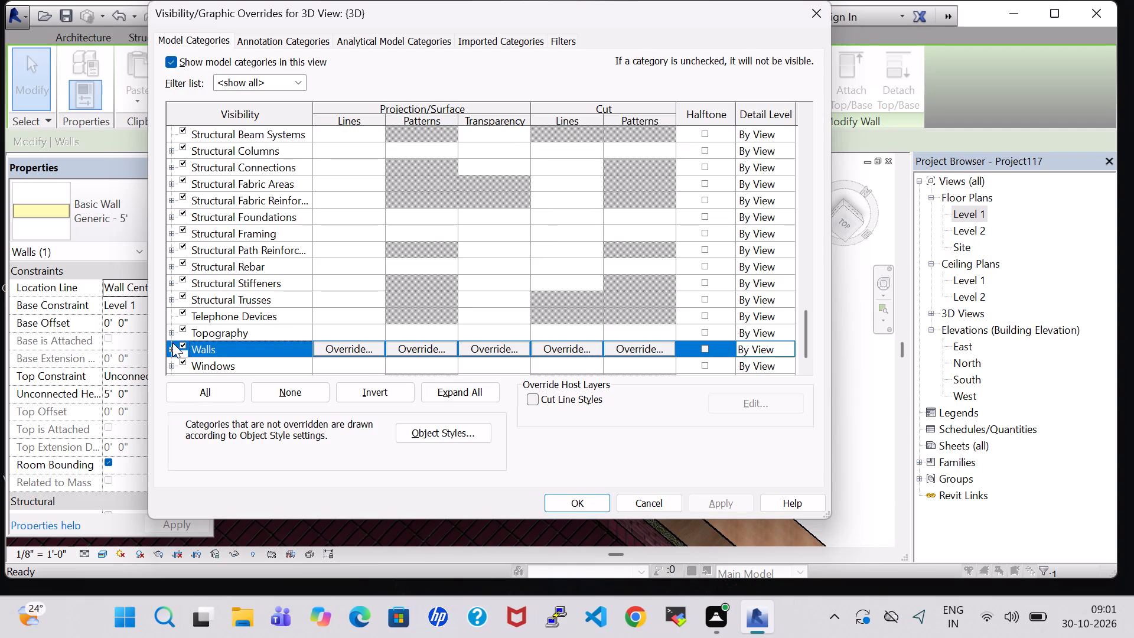
{"action": "left_click", "coordinate": [185, 343]}
{"action": "left_click", "coordinate": [587, 501]}
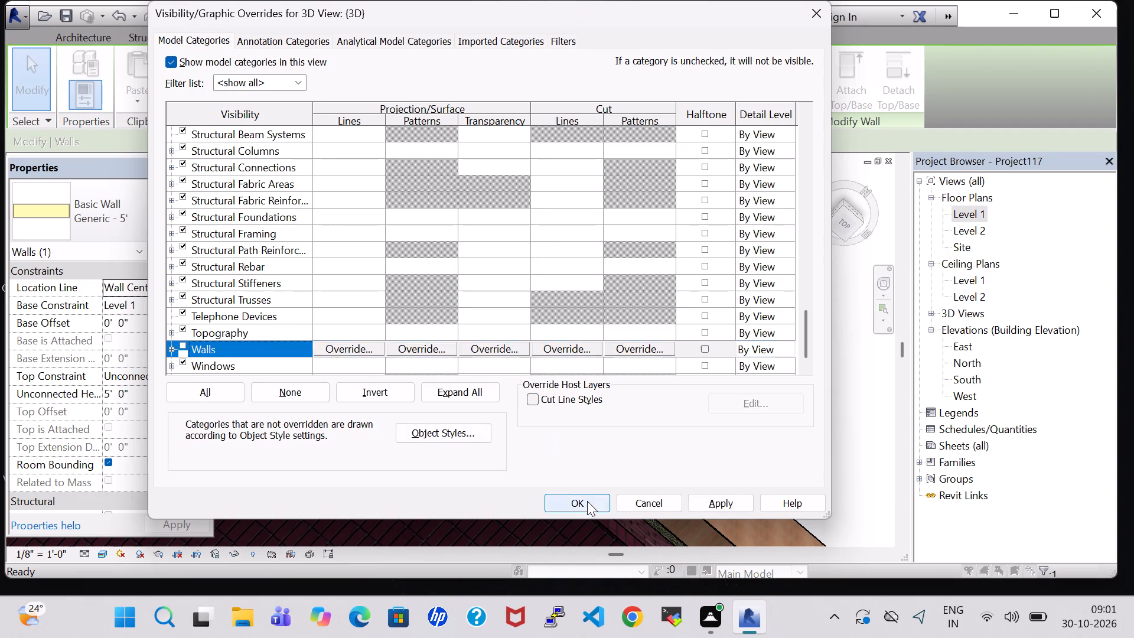
Set the base offset of the 45' railing behind the bedrooms to 11' 0" in the 3D view.
{"action": "left_click", "coordinate": [579, 413]}
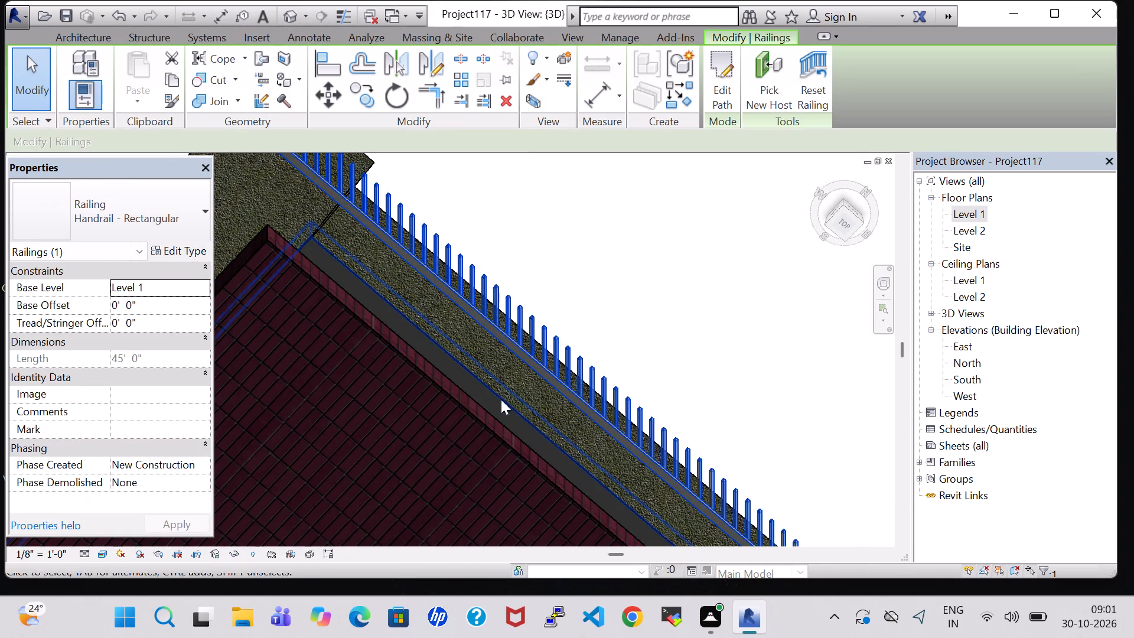
{"action": "left_click", "coordinate": [119, 302]}
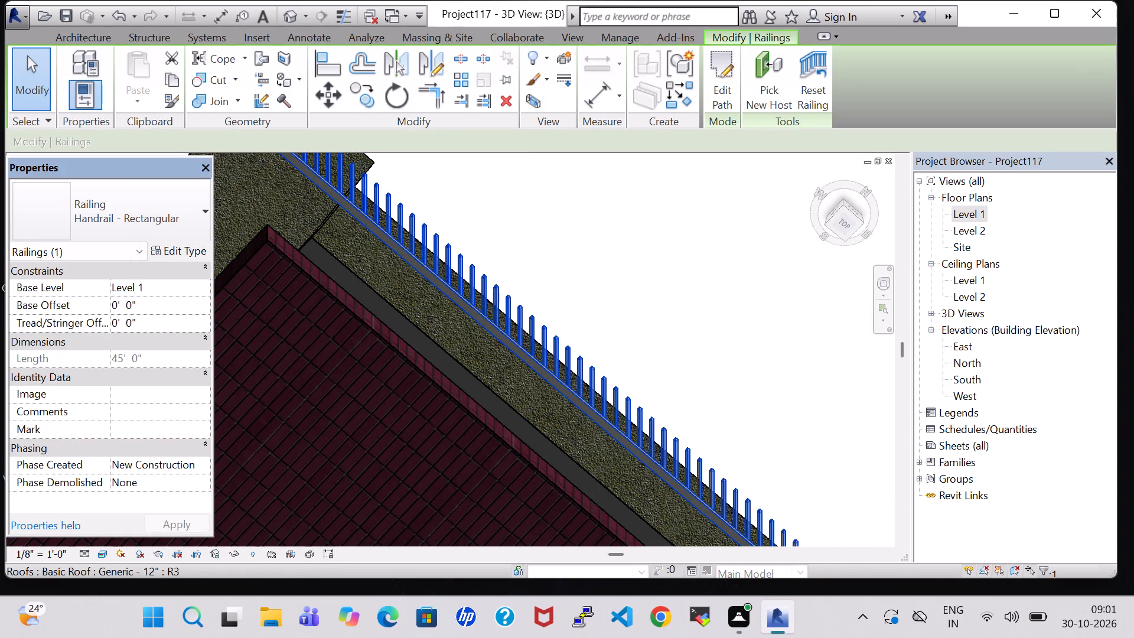
{"action": "key", "text": "BackSpace"}
{"action": "type", "text": "11"}
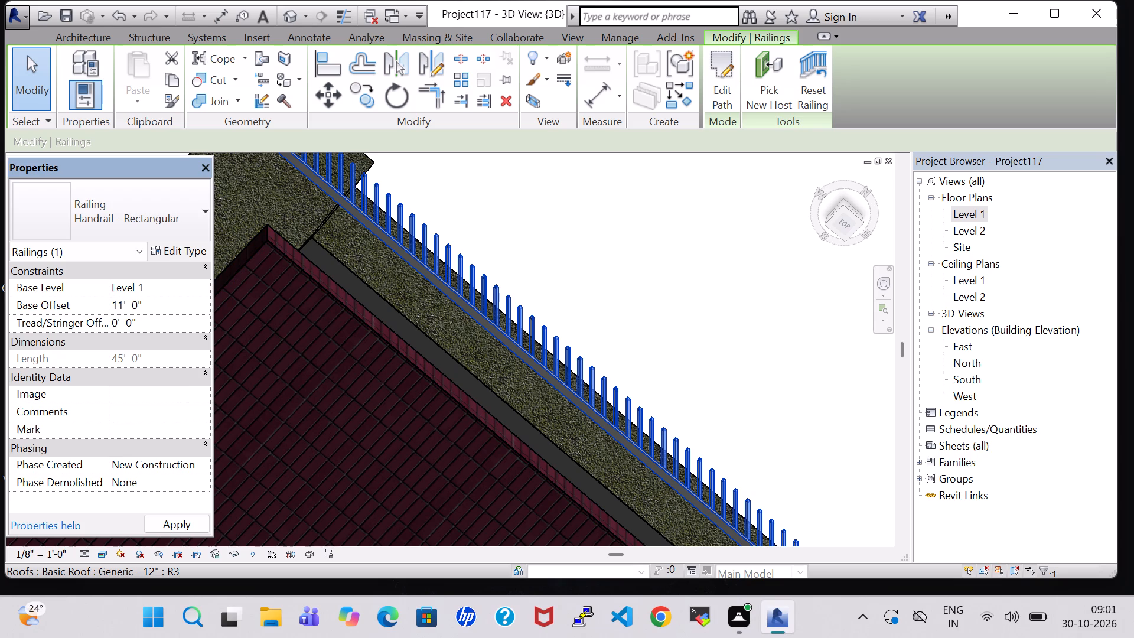
{"action": "left_click", "coordinate": [191, 528]}
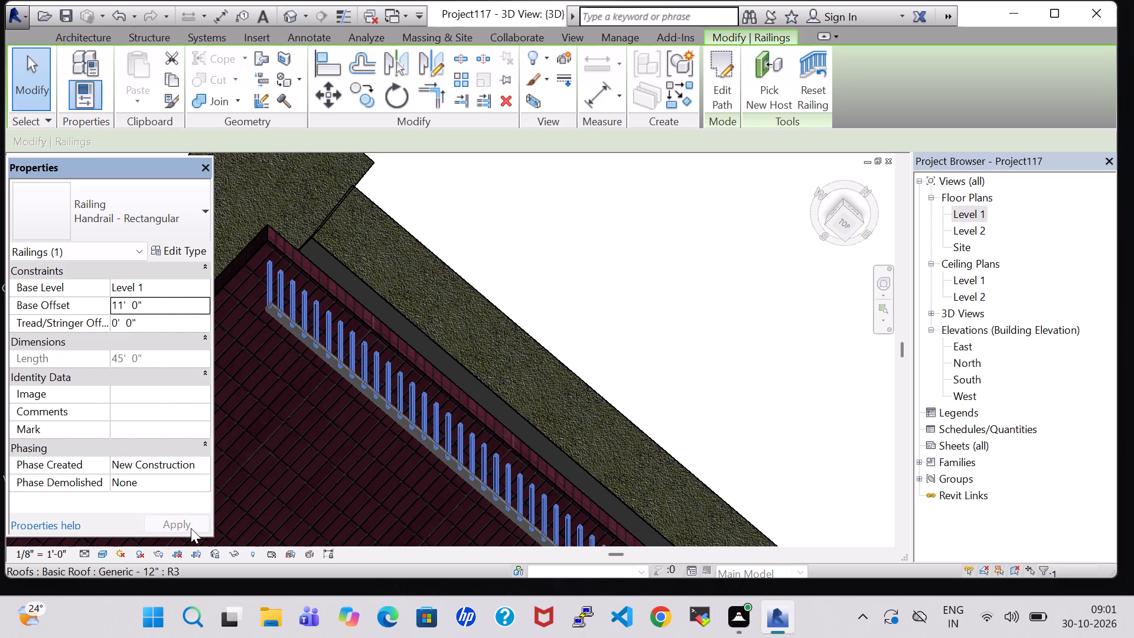
Turn the visibility of the Walls model category back on in the 3D view.
{"action": "type", "text": "VG"}
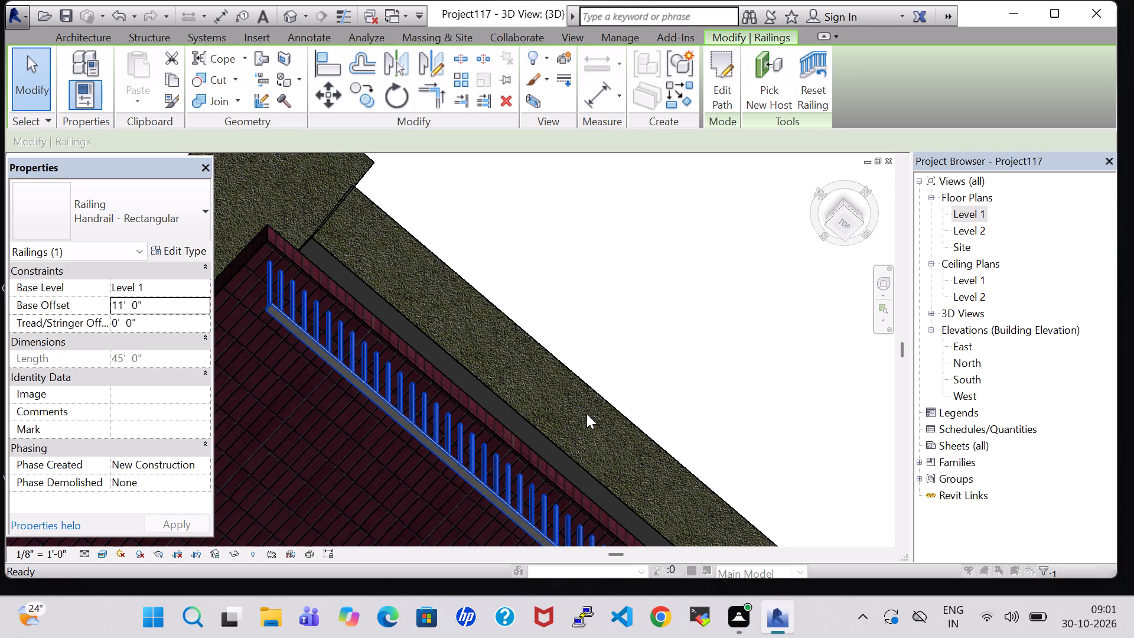
{"action": "key", "text": "w"}
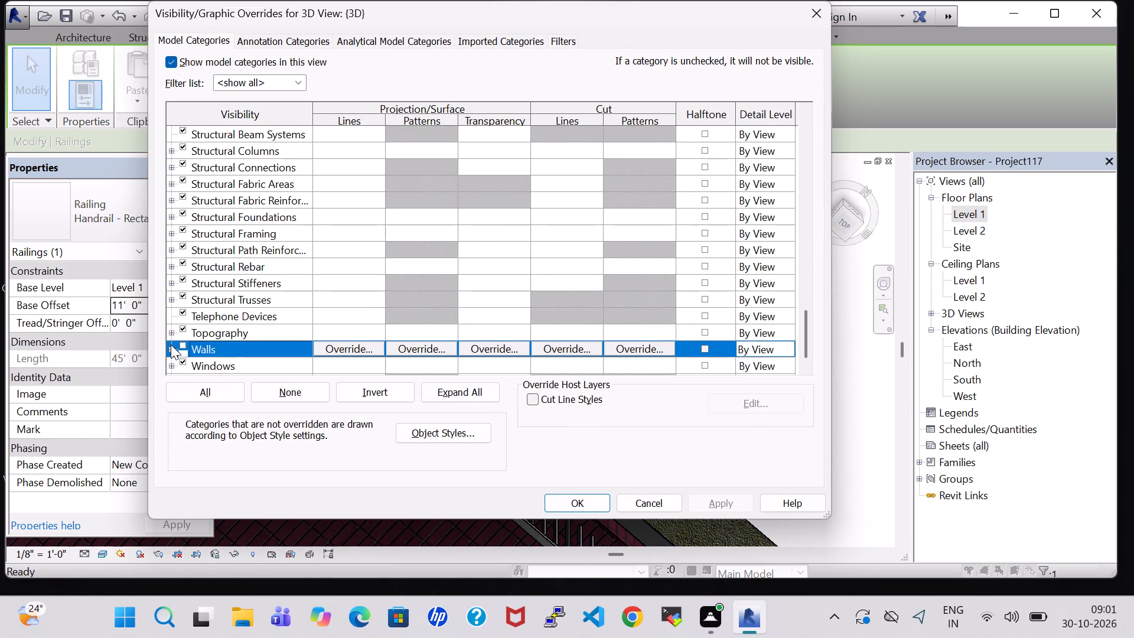
{"action": "left_click", "coordinate": [181, 351]}
{"action": "left_click", "coordinate": [181, 344]}
{"action": "left_click", "coordinate": [560, 497]}
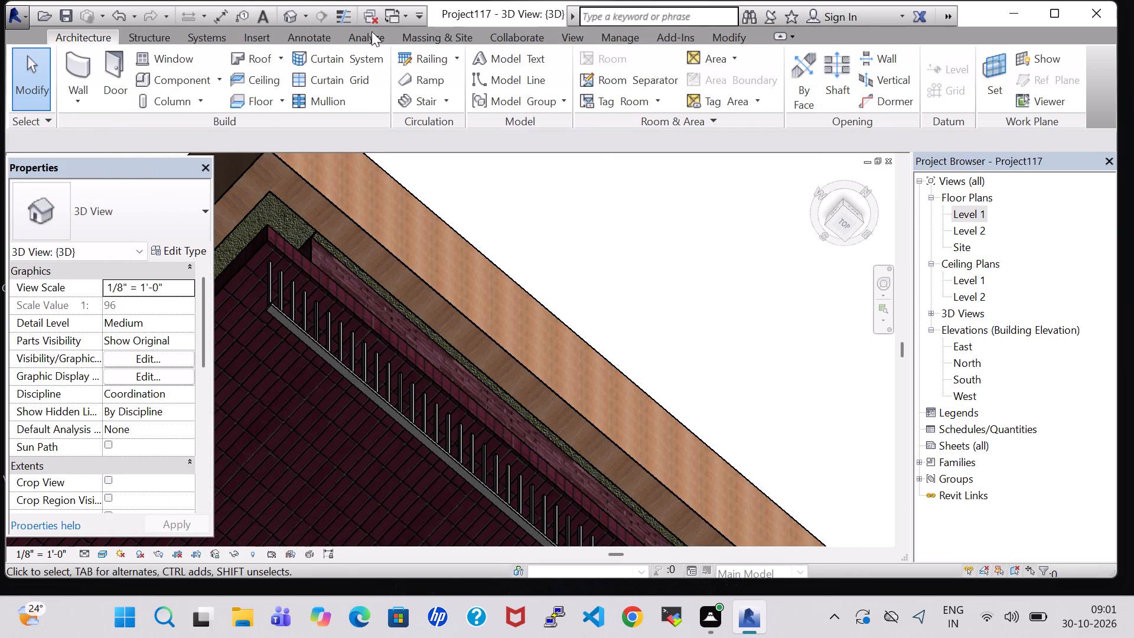
Examine the raised railing's position along the roof edge from the top, front and angled 3D views.
{"action": "left_click", "coordinate": [289, 14]}
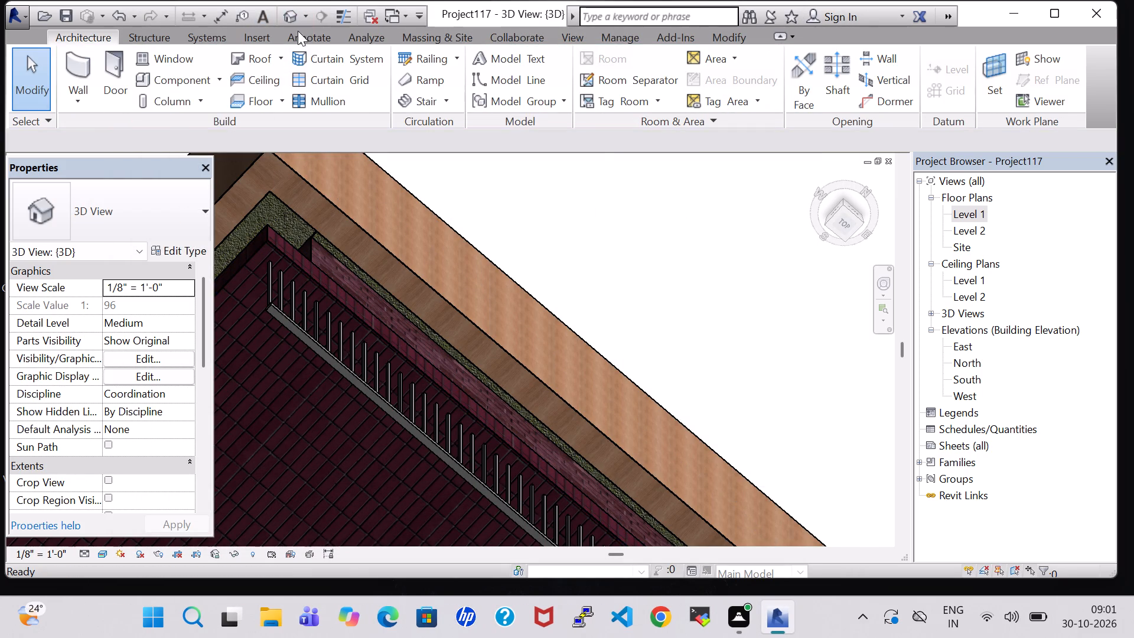
{"action": "scroll", "coordinate": [772, 266], "scroll_direction": "down", "scroll_amount": 9}
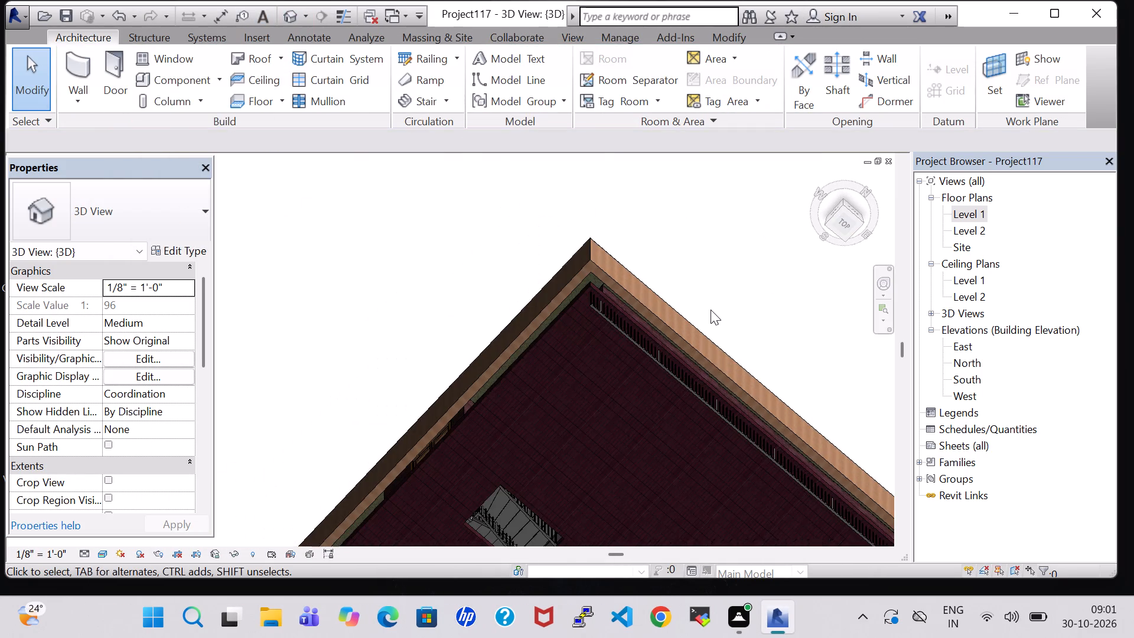
{"action": "left_click", "coordinate": [849, 226]}
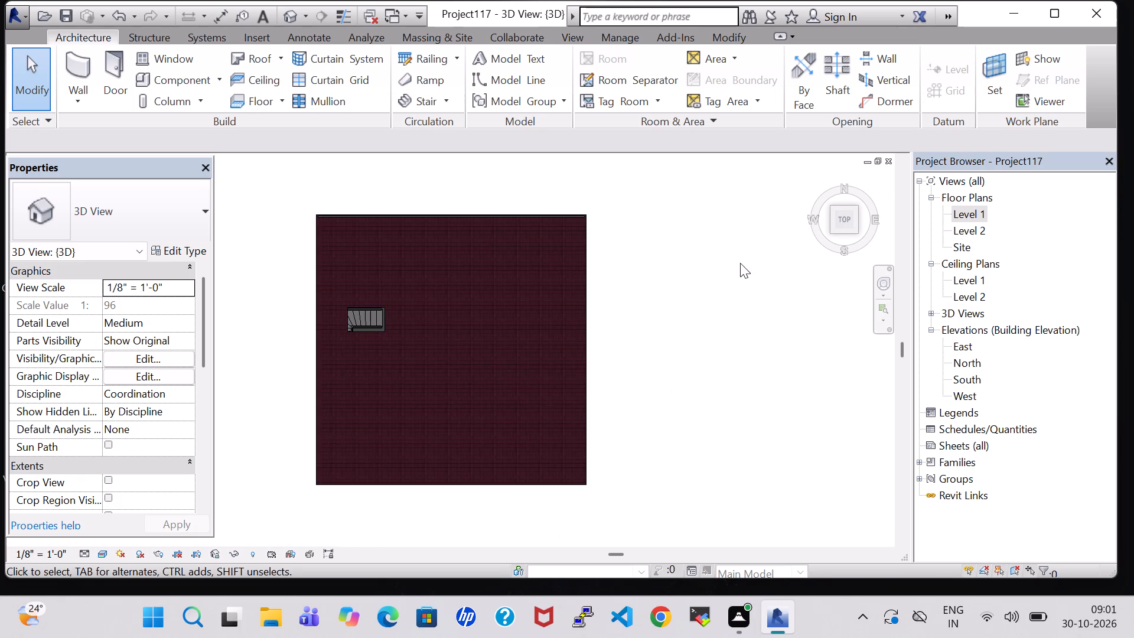
{"action": "left_click", "coordinate": [840, 246]}
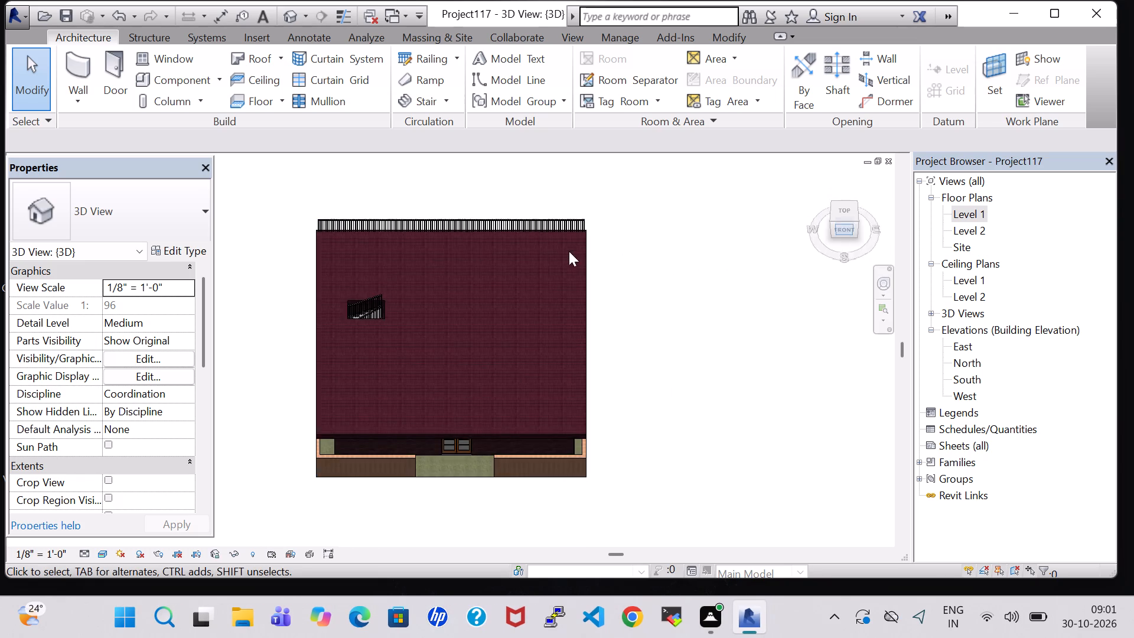
{"action": "scroll", "coordinate": [471, 248], "scroll_direction": "up", "scroll_amount": 7}
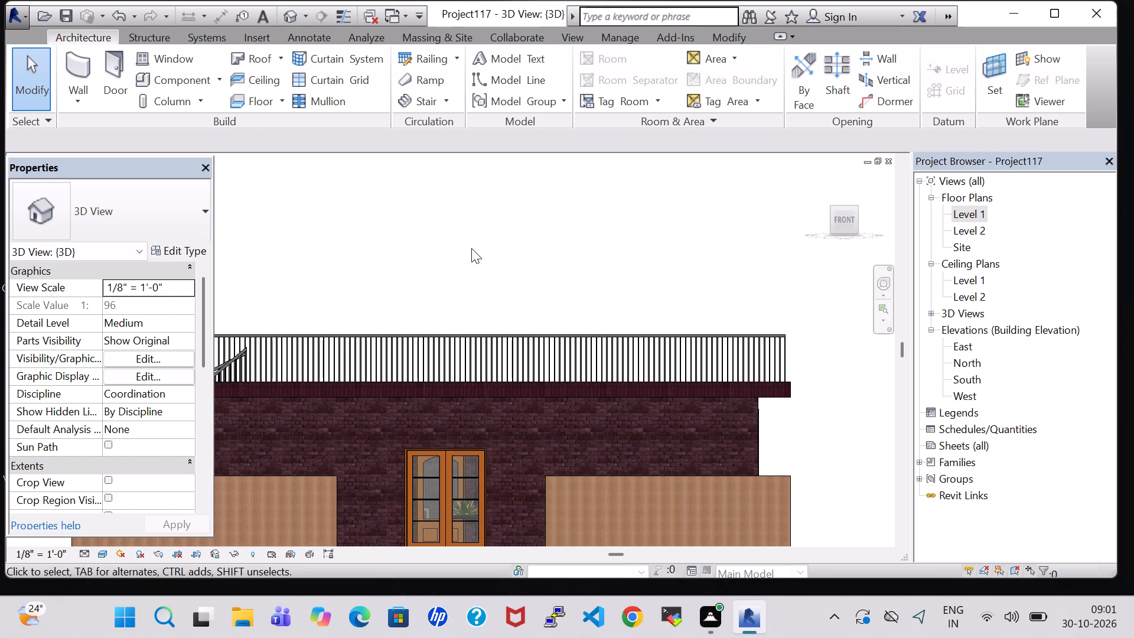
{"action": "middle_click_drag", "start_coordinate": [489, 269], "coordinate": [484, 418], "text": "shift"}
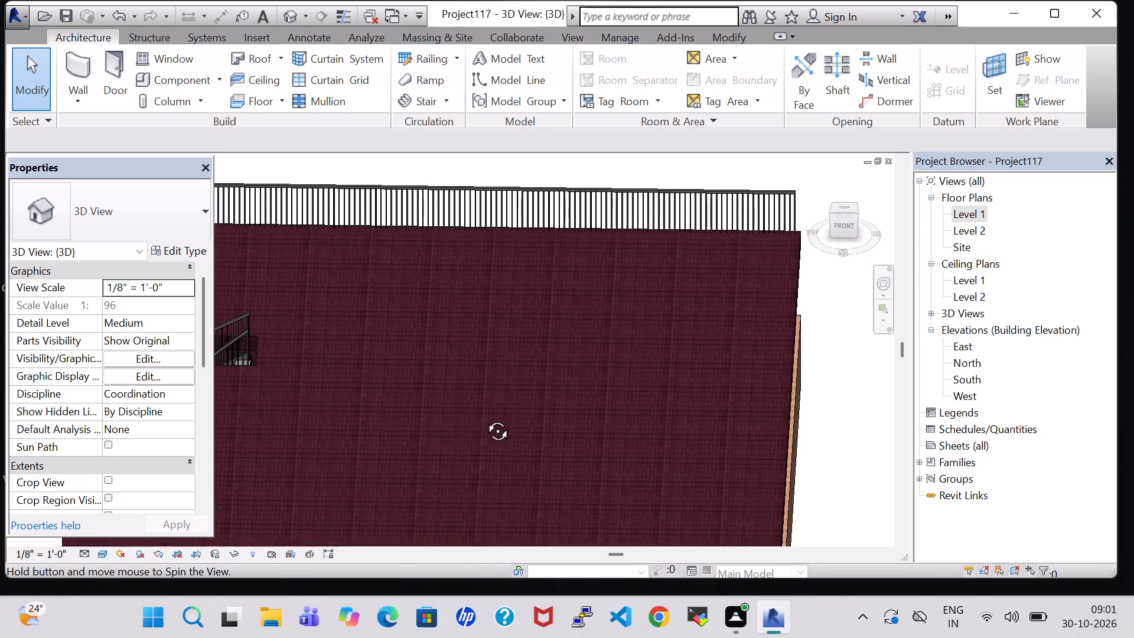
{"action": "middle_click_drag", "start_coordinate": [590, 214], "coordinate": [584, 298], "text": "shift"}
{"action": "middle_click_drag", "start_coordinate": [569, 233], "coordinate": [484, 365]}
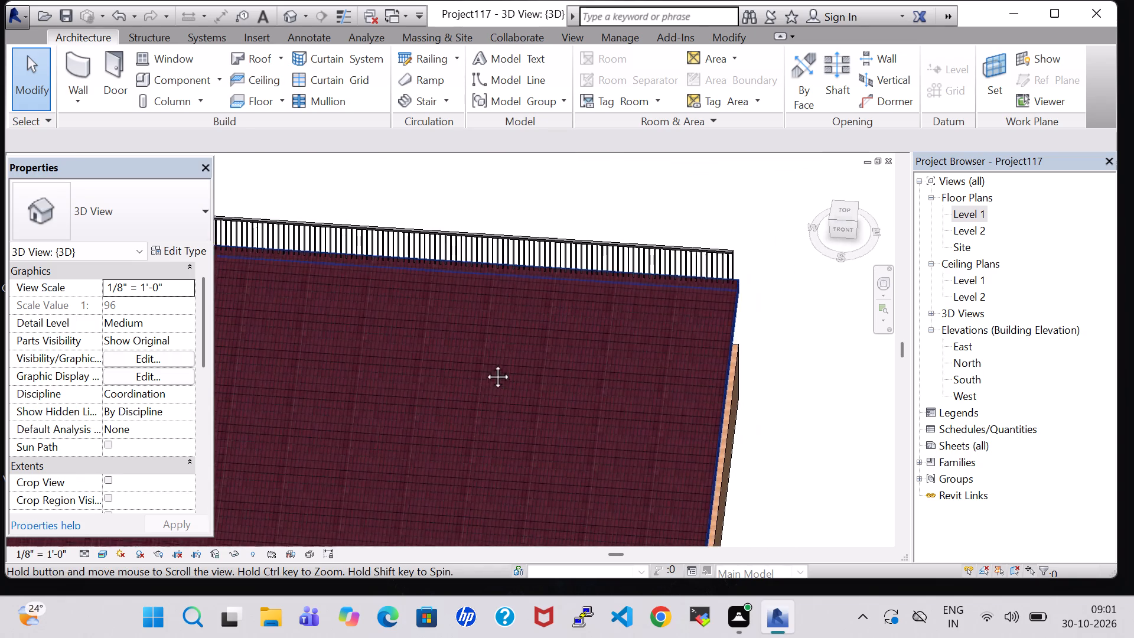
{"action": "middle_click_drag", "start_coordinate": [566, 224], "coordinate": [494, 349], "text": "shift"}
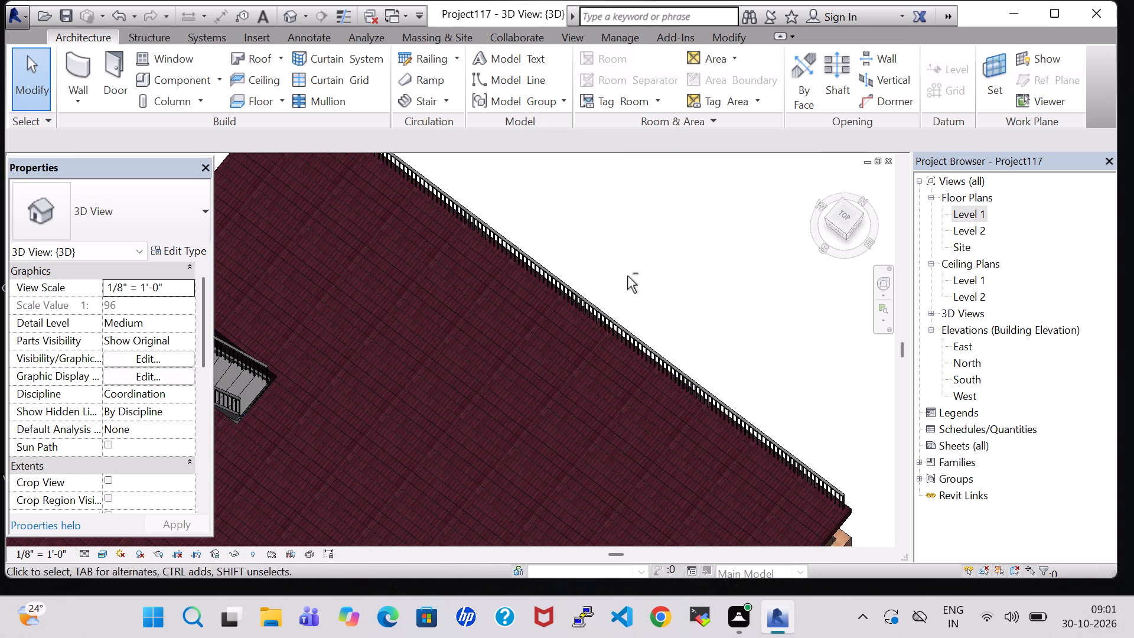
{"action": "middle_click_drag", "start_coordinate": [627, 276], "coordinate": [559, 284], "text": "shift"}
{"action": "scroll", "coordinate": [582, 299], "scroll_direction": "up", "scroll_amount": 10}
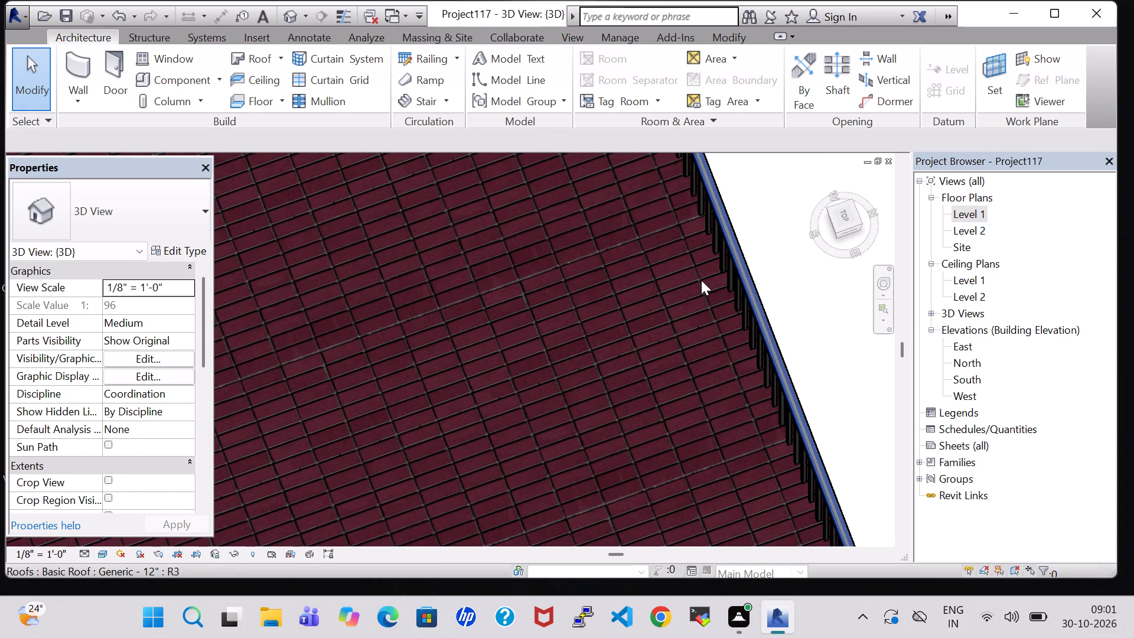
{"action": "middle_click_drag", "start_coordinate": [701, 280], "coordinate": [630, 289]}
{"action": "middle_click_drag", "start_coordinate": [744, 291], "coordinate": [710, 290], "text": "shift"}
{"action": "middle_click_drag", "start_coordinate": [704, 281], "coordinate": [415, 299]}
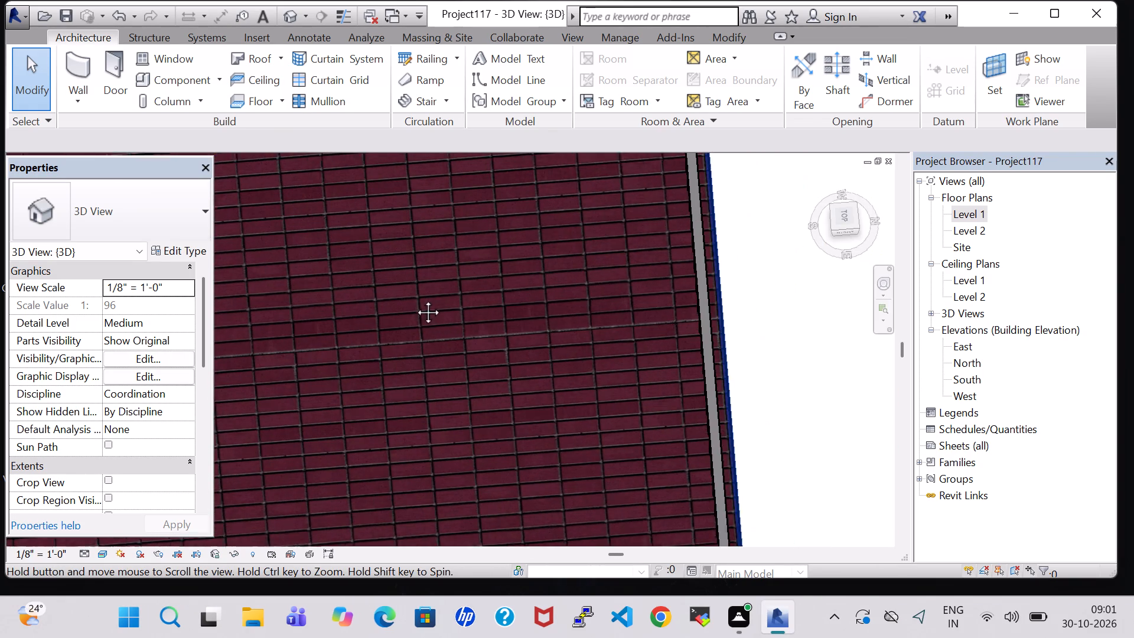
{"action": "middle_click_drag", "start_coordinate": [415, 299], "coordinate": [405, 299]}
Change the type of the roof-edge railing to Glass Panel - Bottom Fill.
{"action": "left_click", "coordinate": [594, 290]}
{"action": "left_click", "coordinate": [664, 308]}
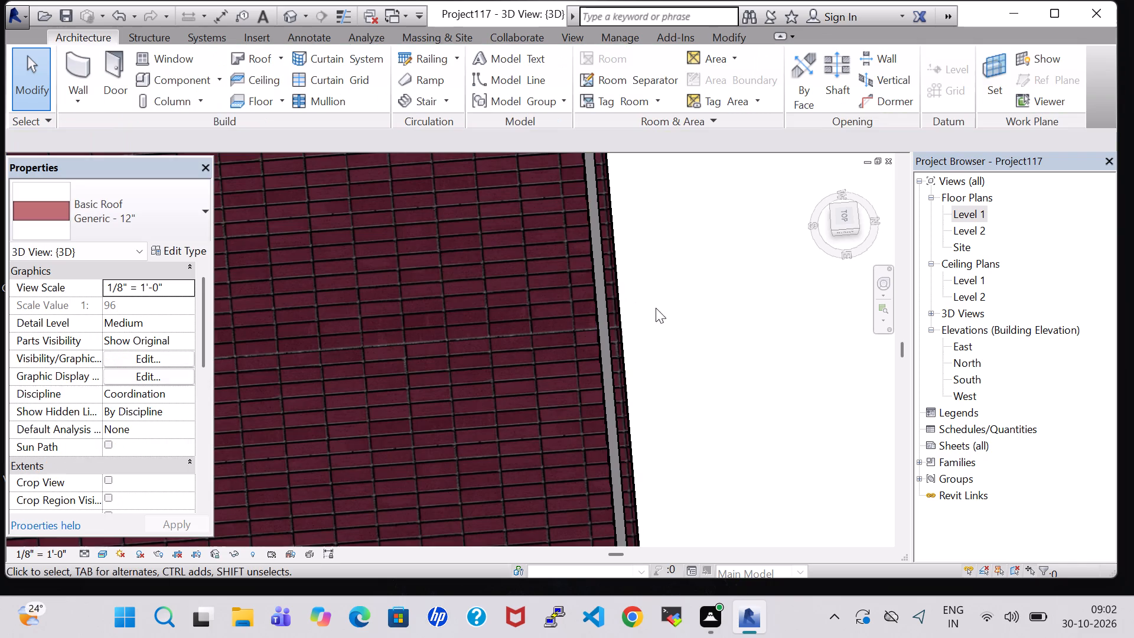
{"action": "left_click", "coordinate": [599, 306]}
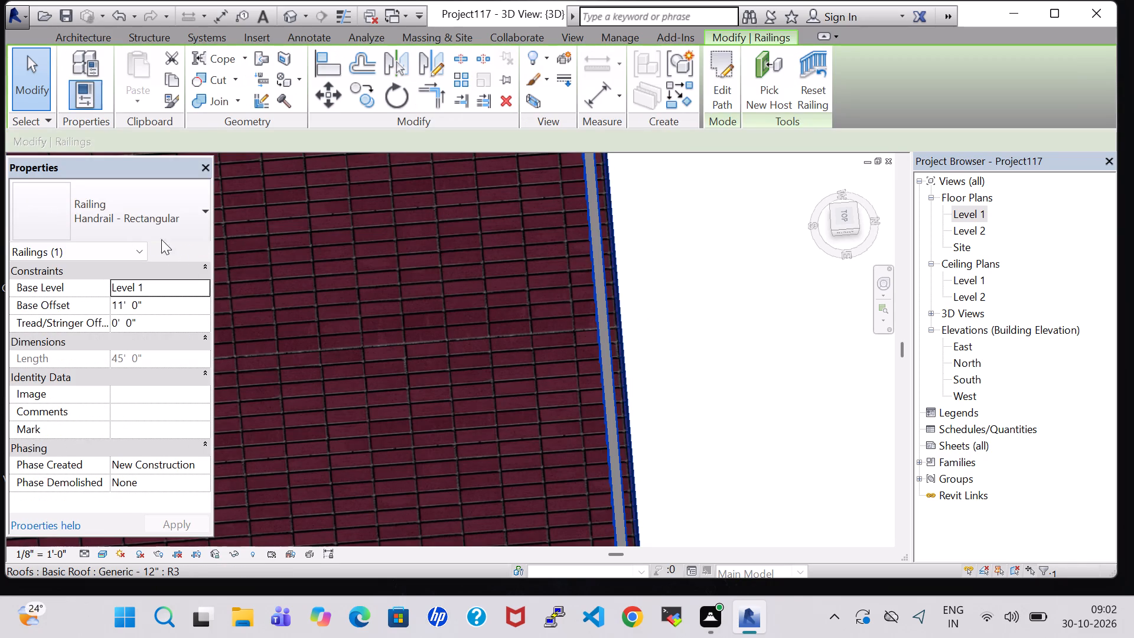
{"action": "left_click", "coordinate": [142, 217]}
{"action": "scroll", "coordinate": [115, 278], "scroll_direction": "up", "scroll_amount": 4}
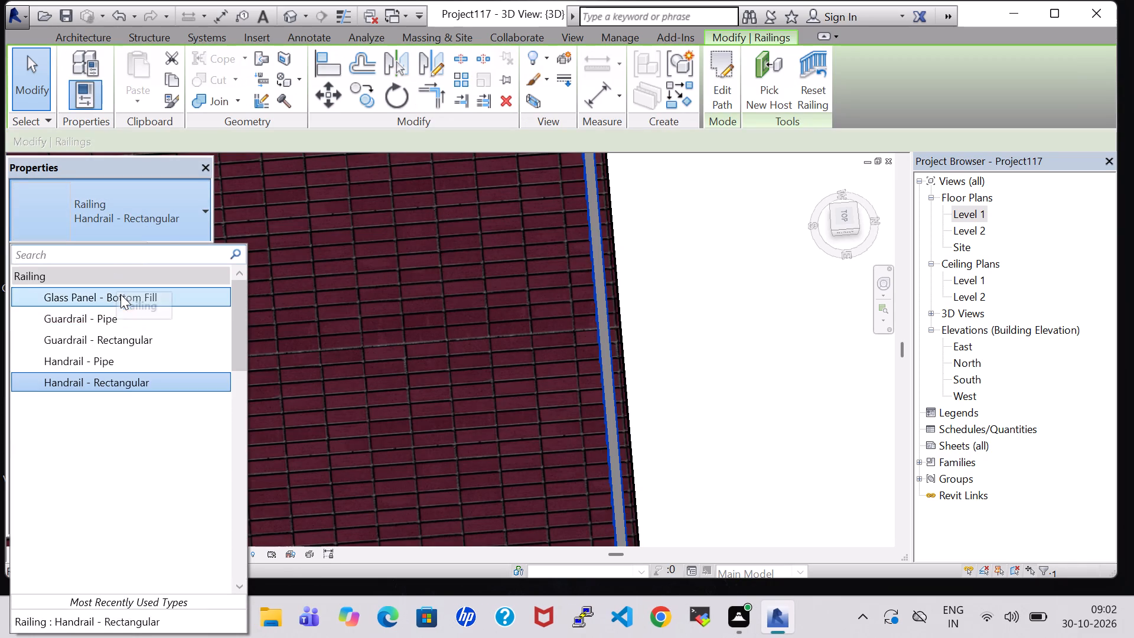
{"action": "left_click", "coordinate": [120, 294]}
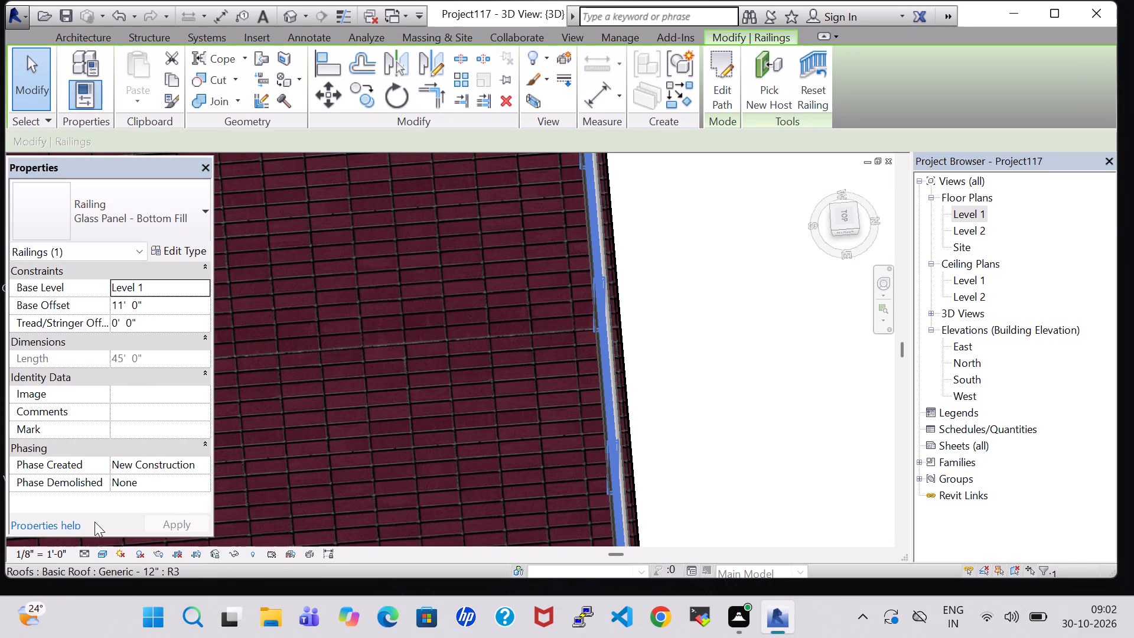
Inspect the glass panel railing on the roof edge up close and against the whole house in 3D.
{"action": "left_click", "coordinate": [735, 351]}
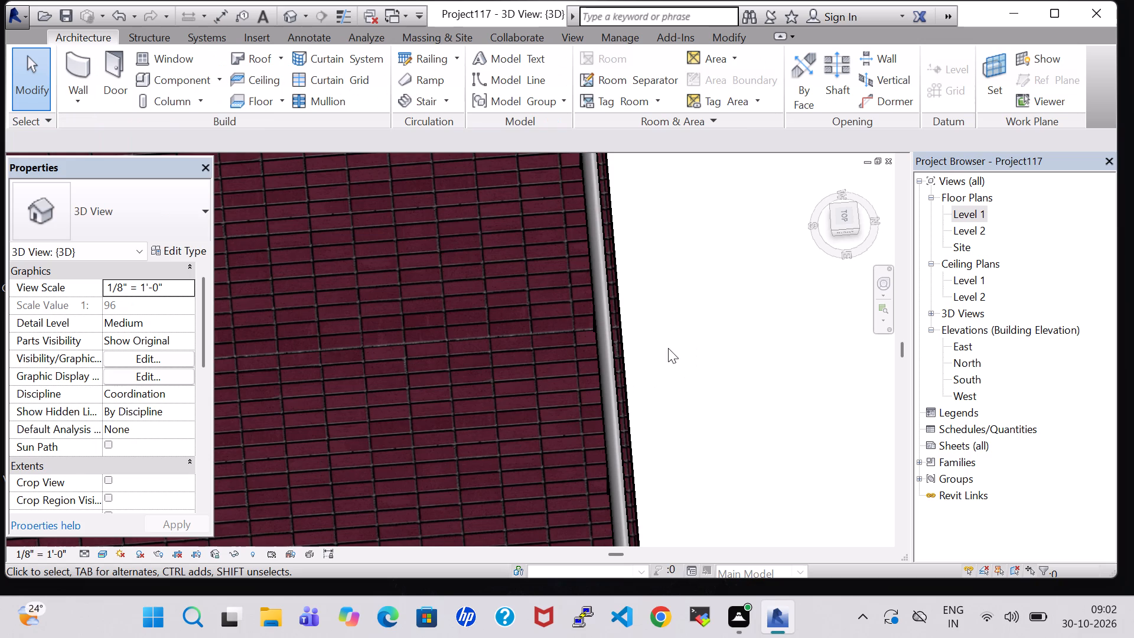
{"action": "middle_click_drag", "start_coordinate": [546, 370], "coordinate": [609, 313], "text": "shift"}
{"action": "scroll", "coordinate": [496, 441], "scroll_direction": "up", "scroll_amount": 1}
{"action": "middle_click", "coordinate": [496, 441]}
{"action": "middle_click_drag", "start_coordinate": [496, 441], "coordinate": [591, 315]}
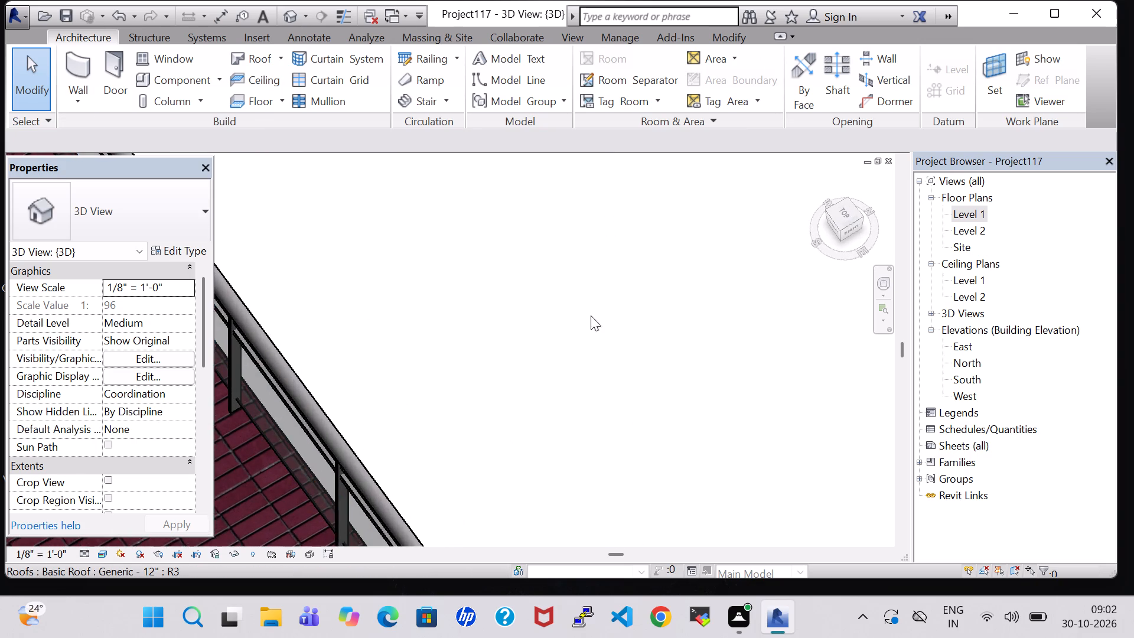
{"action": "middle_click_drag", "start_coordinate": [591, 315], "coordinate": [629, 276]}
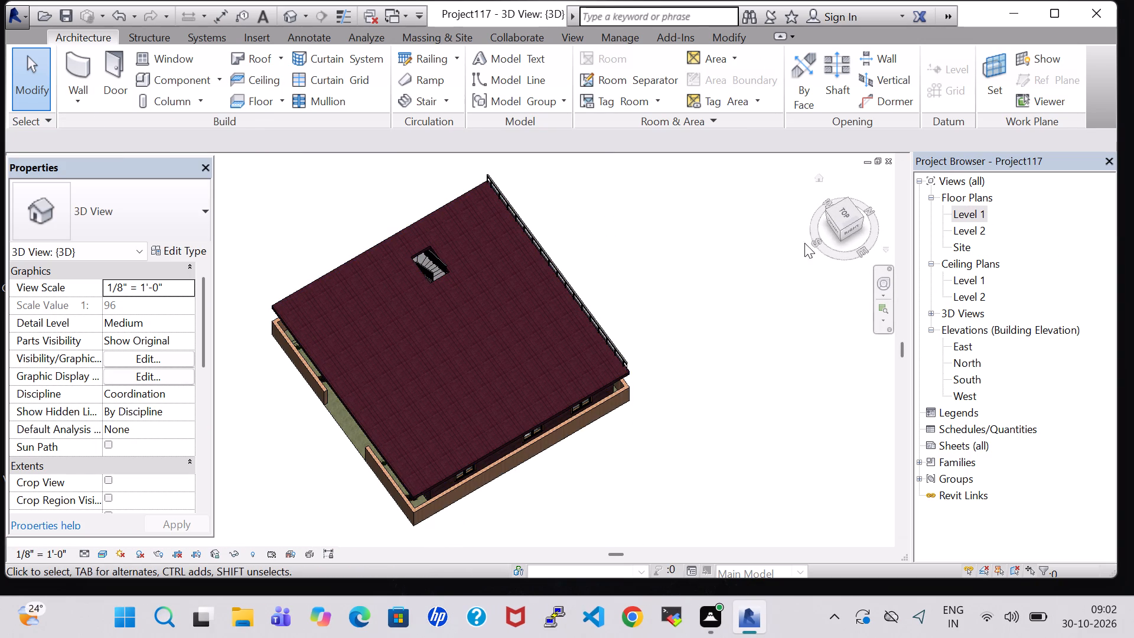
{"action": "left_click", "coordinate": [816, 242]}
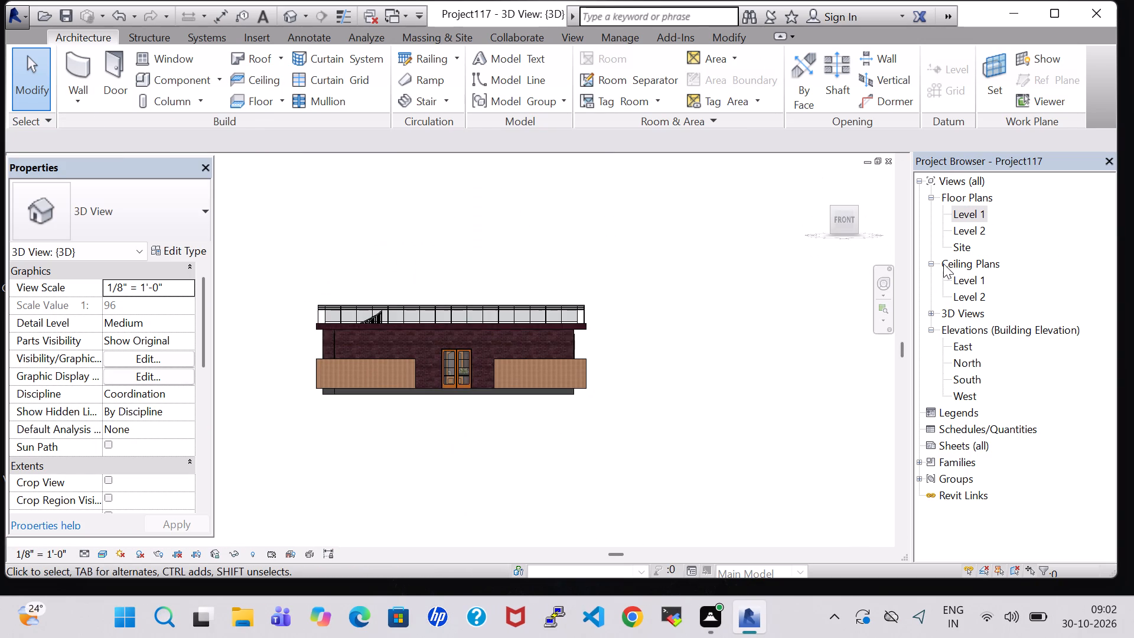
On the Level 1 plan, create a straight railing 45' long along the east boundary wall's centreline, from the Bedroom-3 corner to the Bedroom-5 corner.
{"action": "double_click", "coordinate": [969, 214]}
{"action": "scroll", "coordinate": [777, 266], "scroll_direction": "down", "scroll_amount": 3}
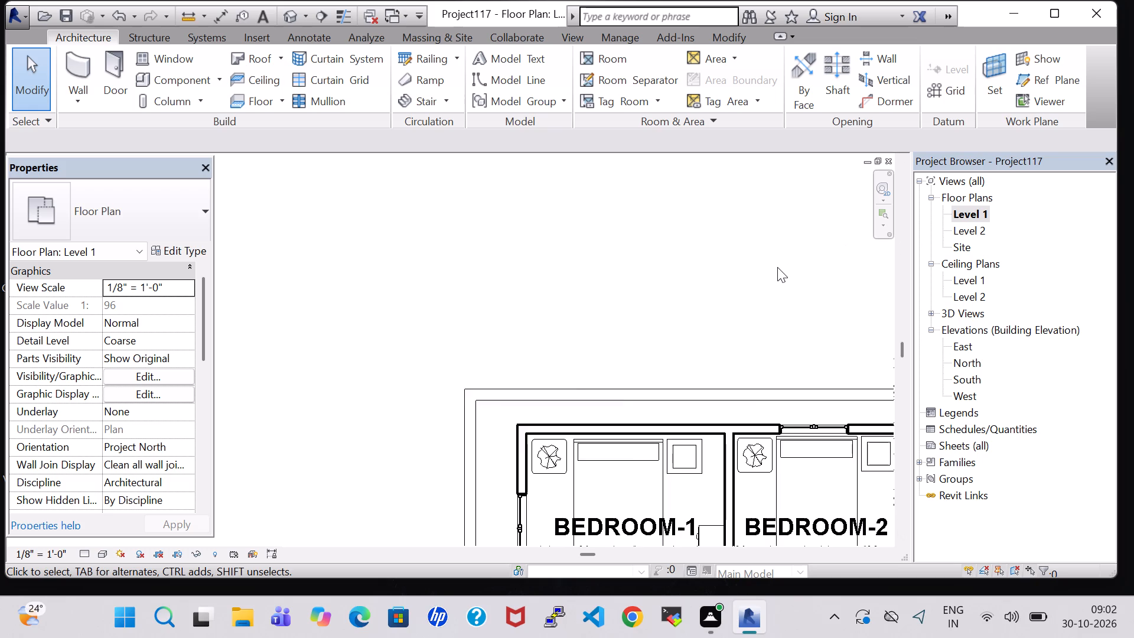
{"action": "scroll", "coordinate": [777, 267], "scroll_direction": "down", "scroll_amount": 3}
{"action": "middle_click_drag", "start_coordinate": [777, 267], "coordinate": [556, 211]}
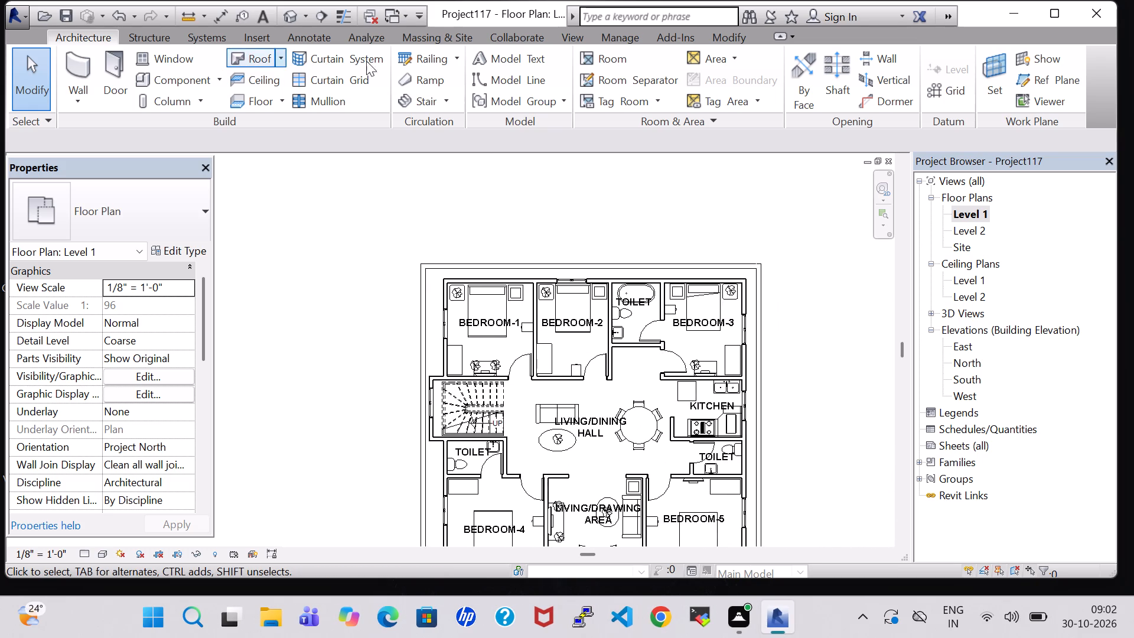
{"action": "left_click", "coordinate": [419, 61]}
{"action": "left_click", "coordinate": [758, 58]}
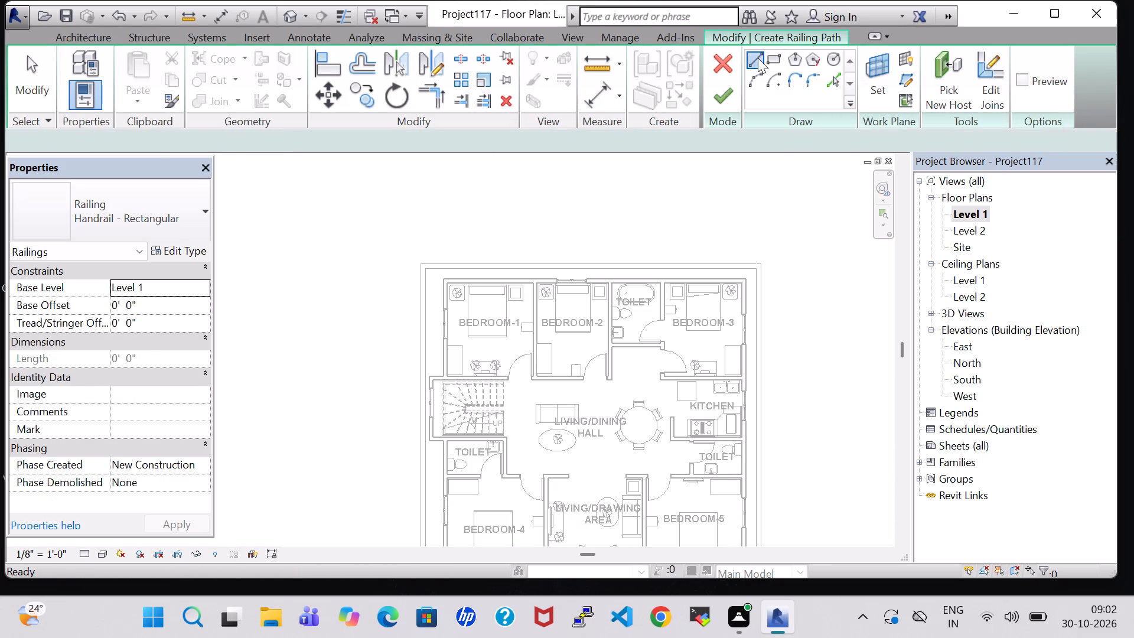
{"action": "scroll", "coordinate": [763, 270], "scroll_direction": "up", "scroll_amount": 14}
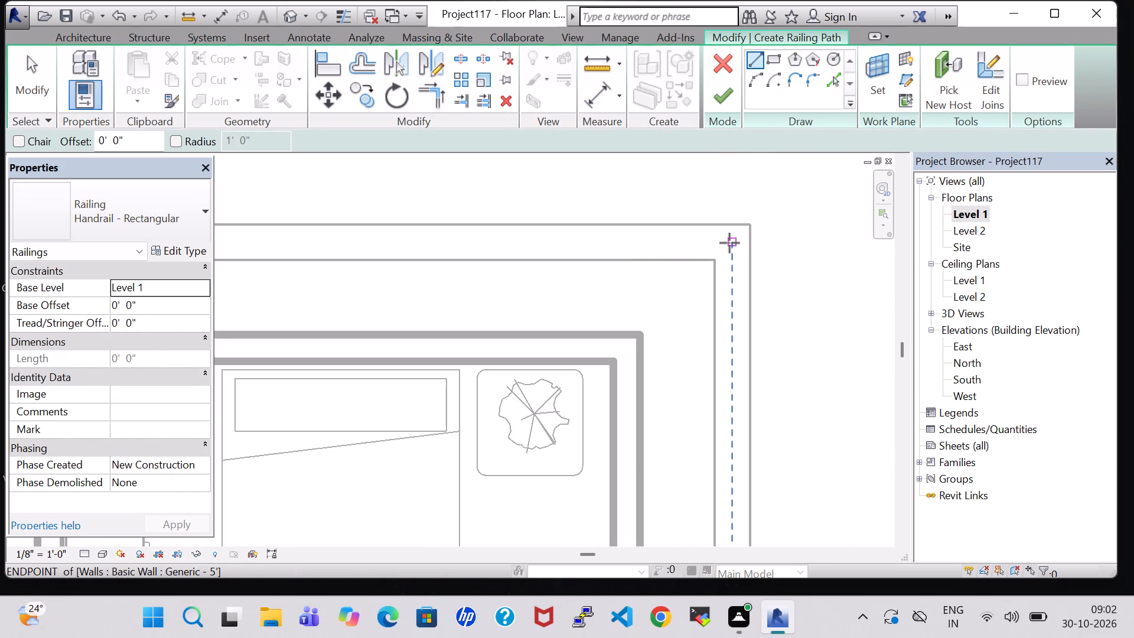
{"action": "left_click", "coordinate": [729, 243]}
{"action": "middle_click_drag", "start_coordinate": [739, 417], "coordinate": [749, 189]}
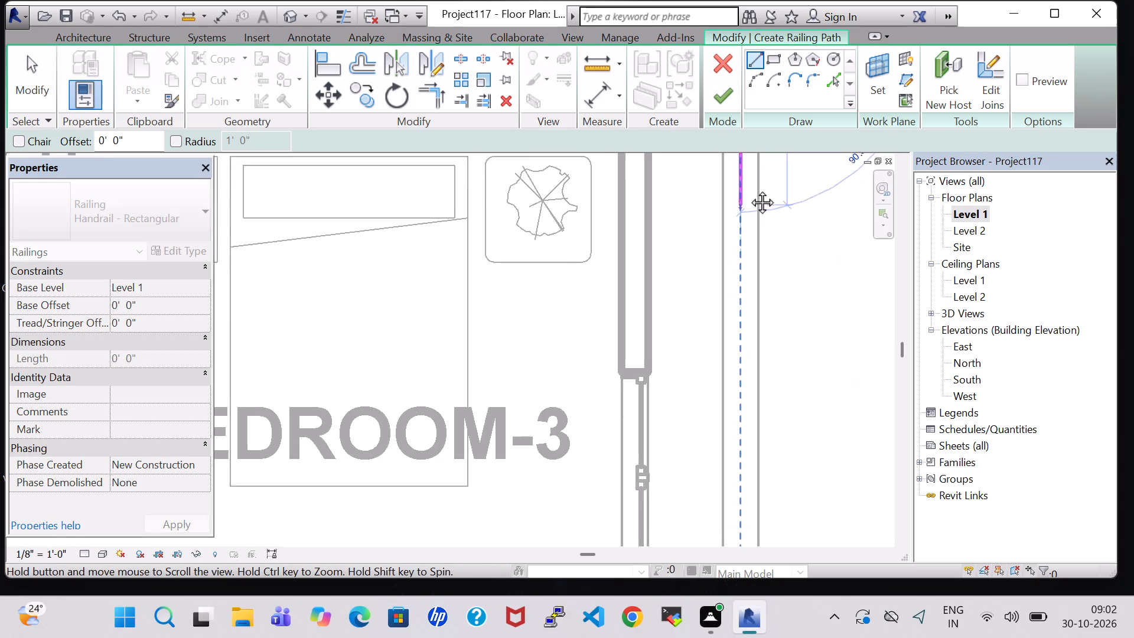
{"action": "middle_click_drag", "start_coordinate": [749, 189], "coordinate": [749, 183]}
{"action": "middle_click_drag", "start_coordinate": [742, 434], "coordinate": [718, 67]}
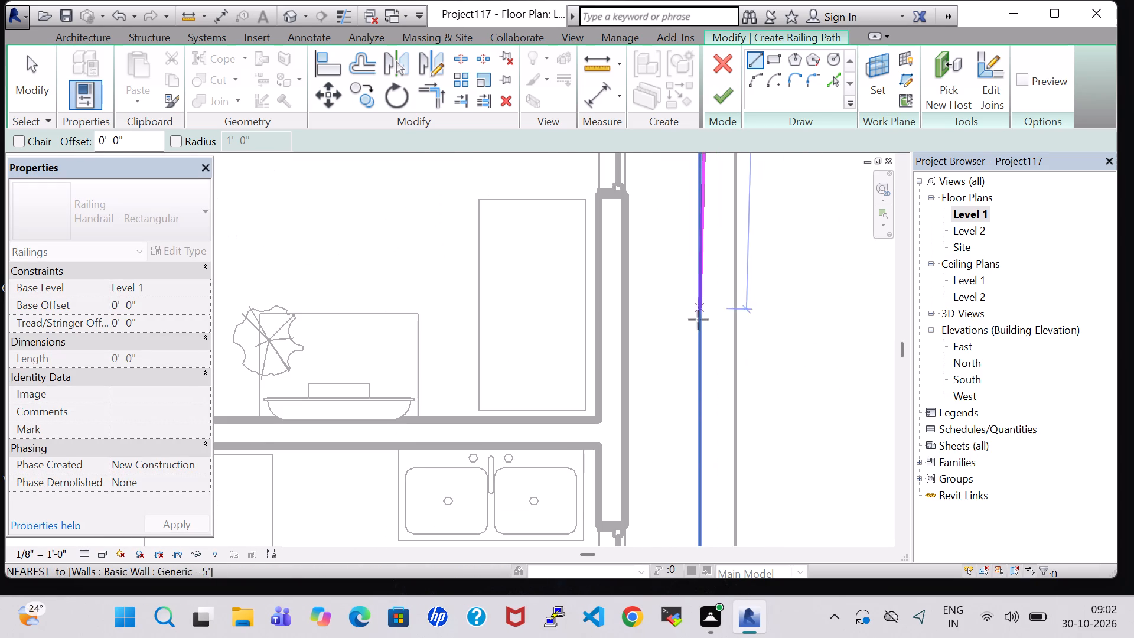
{"action": "middle_click_drag", "start_coordinate": [716, 392], "coordinate": [767, 141]}
{"action": "scroll", "coordinate": [767, 142], "scroll_direction": "up", "scroll_amount": 1}
{"action": "middle_click_drag", "start_coordinate": [754, 396], "coordinate": [758, 395]}
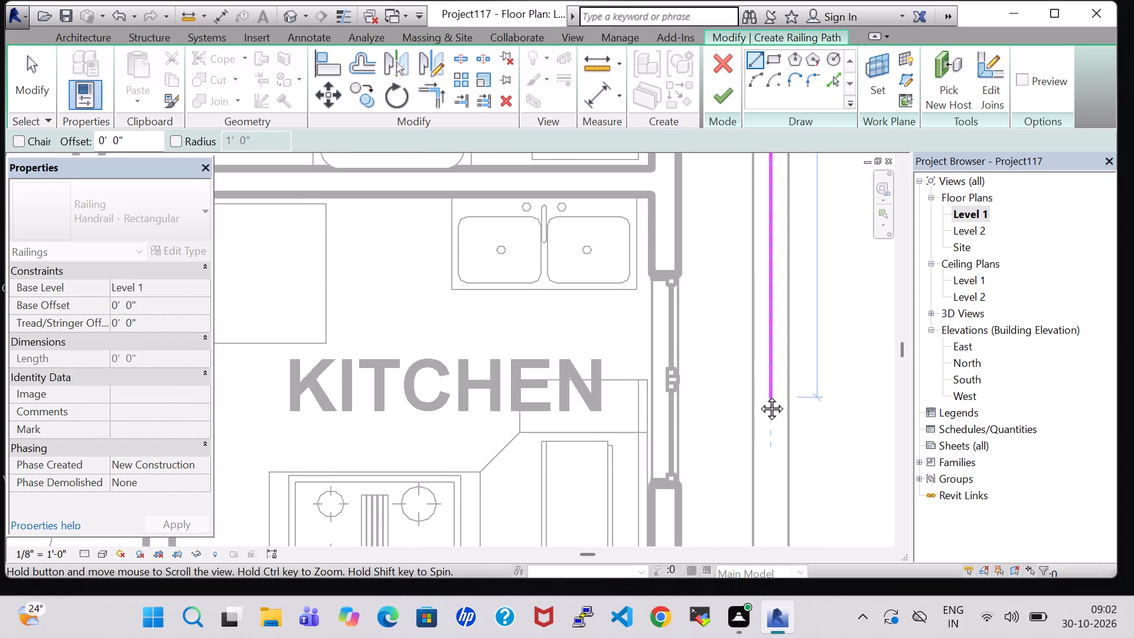
{"action": "middle_click_drag", "start_coordinate": [758, 395], "coordinate": [798, 114]}
{"action": "middle_click_drag", "start_coordinate": [791, 424], "coordinate": [793, 407]}
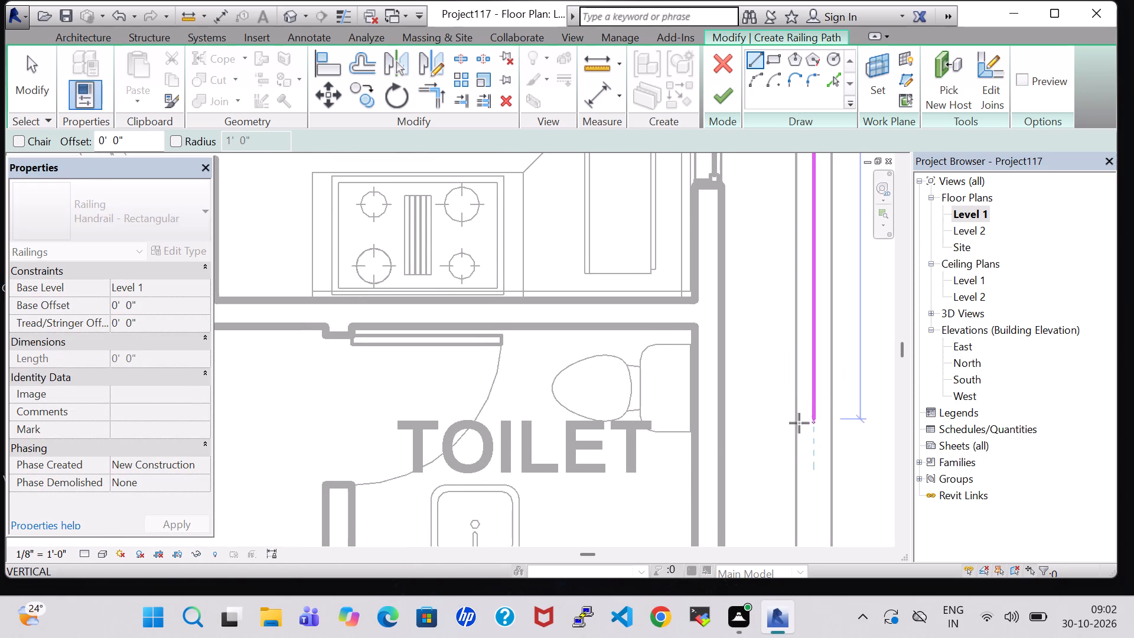
{"action": "middle_click_drag", "start_coordinate": [806, 442], "coordinate": [739, 76]}
{"action": "middle_click_drag", "start_coordinate": [738, 388], "coordinate": [737, 79]}
{"action": "middle_click_drag", "start_coordinate": [734, 411], "coordinate": [735, 100]}
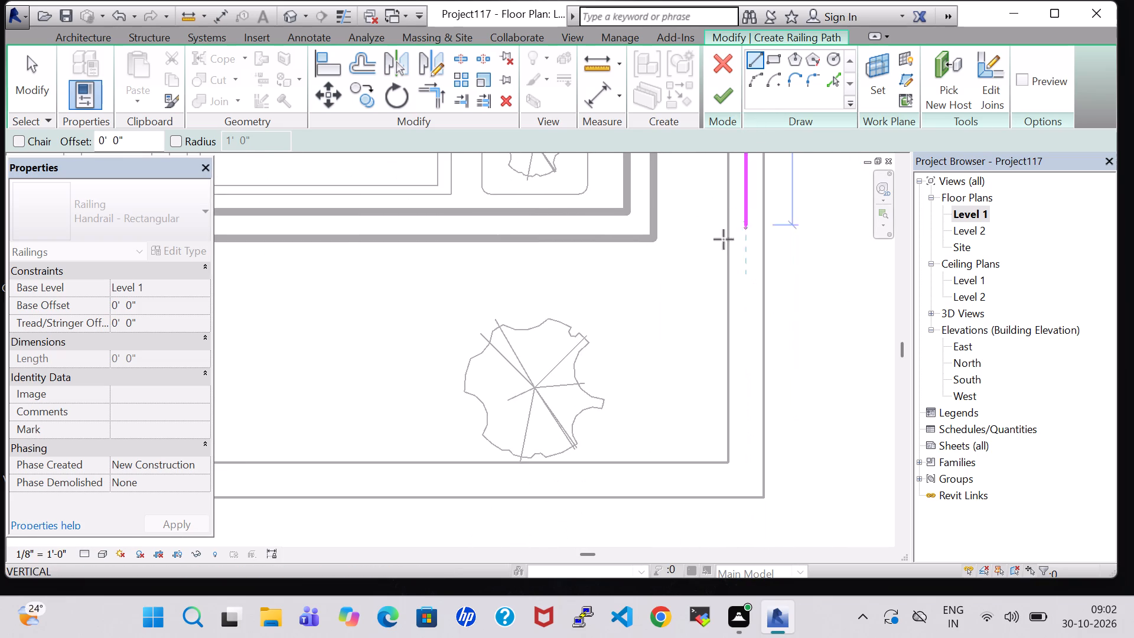
{"action": "left_click", "coordinate": [743, 475]}
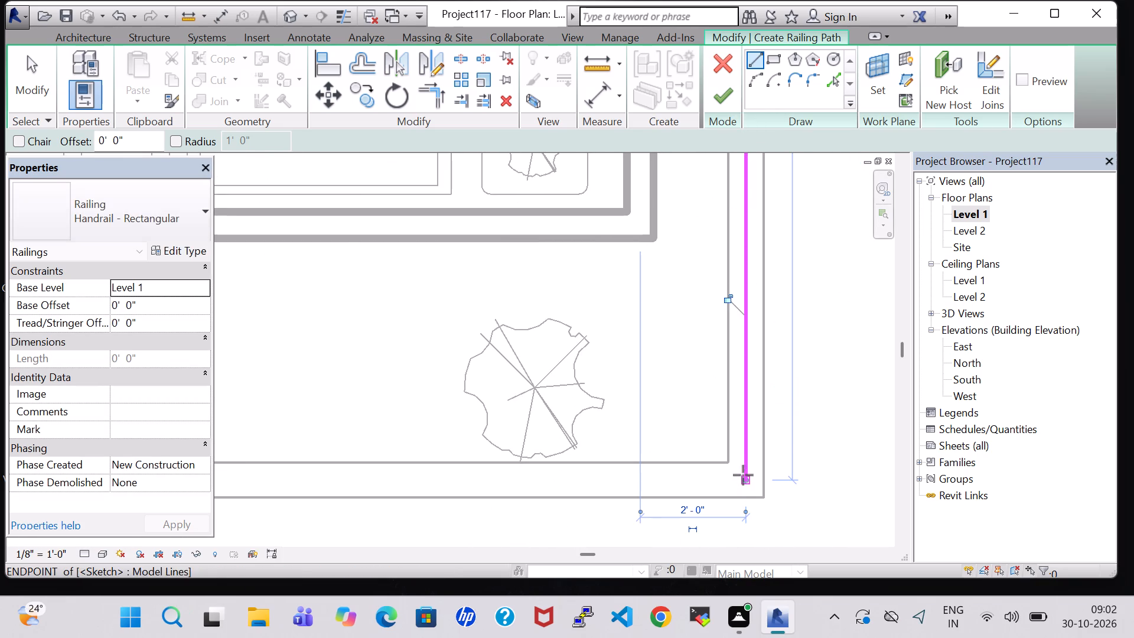
{"action": "left_click", "coordinate": [721, 93]}
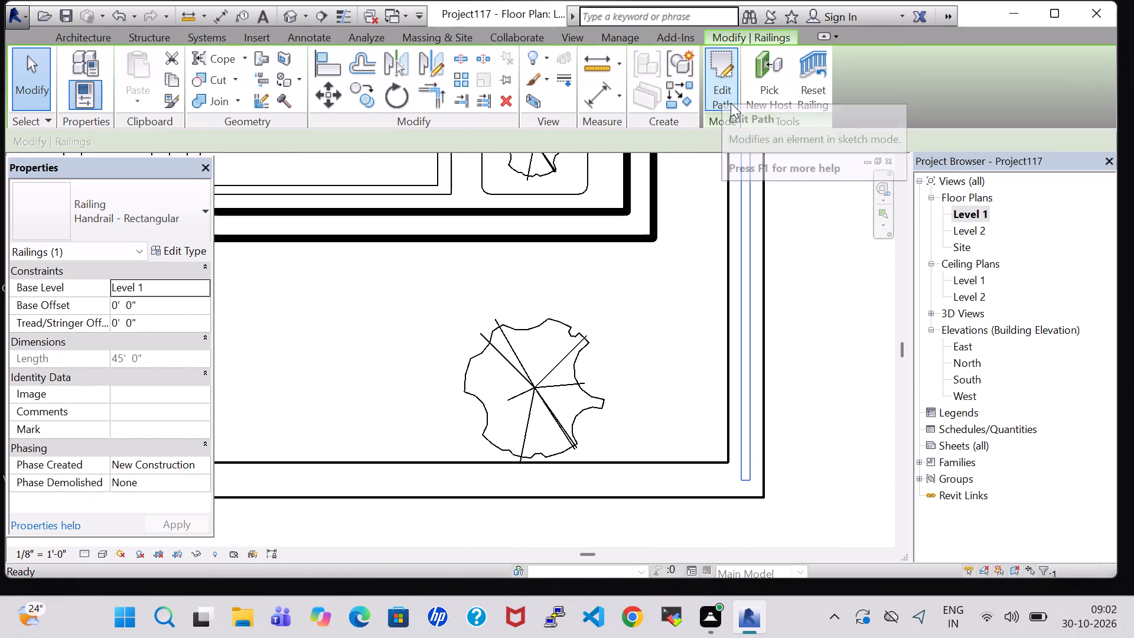
{"action": "left_click", "coordinate": [742, 196]}
{"action": "left_click", "coordinate": [782, 217]}
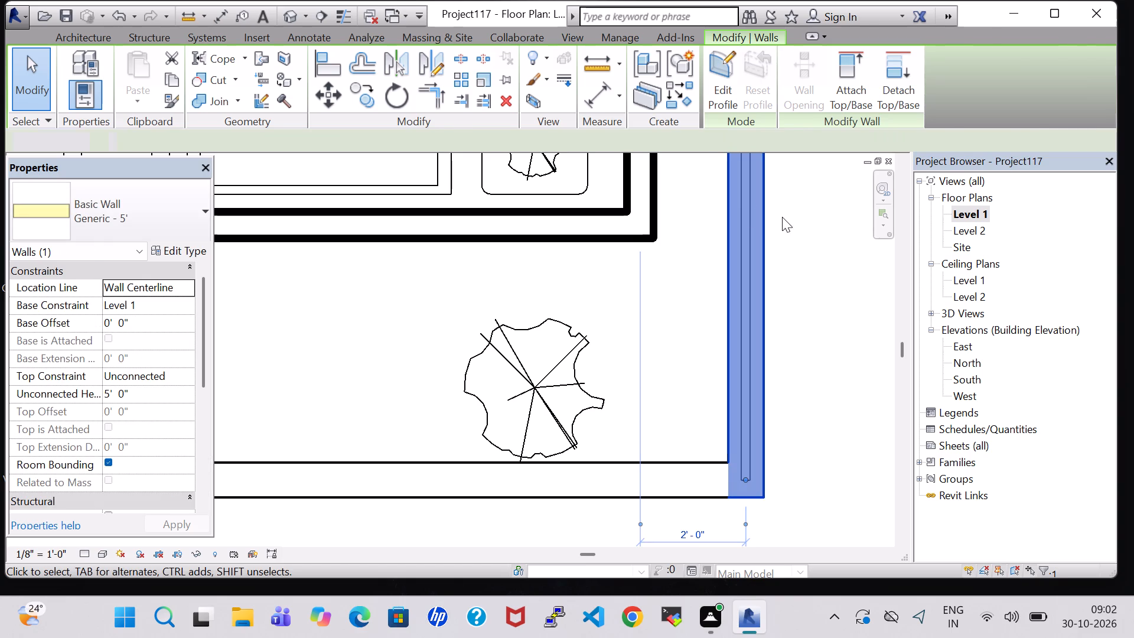
Turn off the visibility of the Walls model category in the 3D view.
{"action": "left_click", "coordinate": [293, 9]}
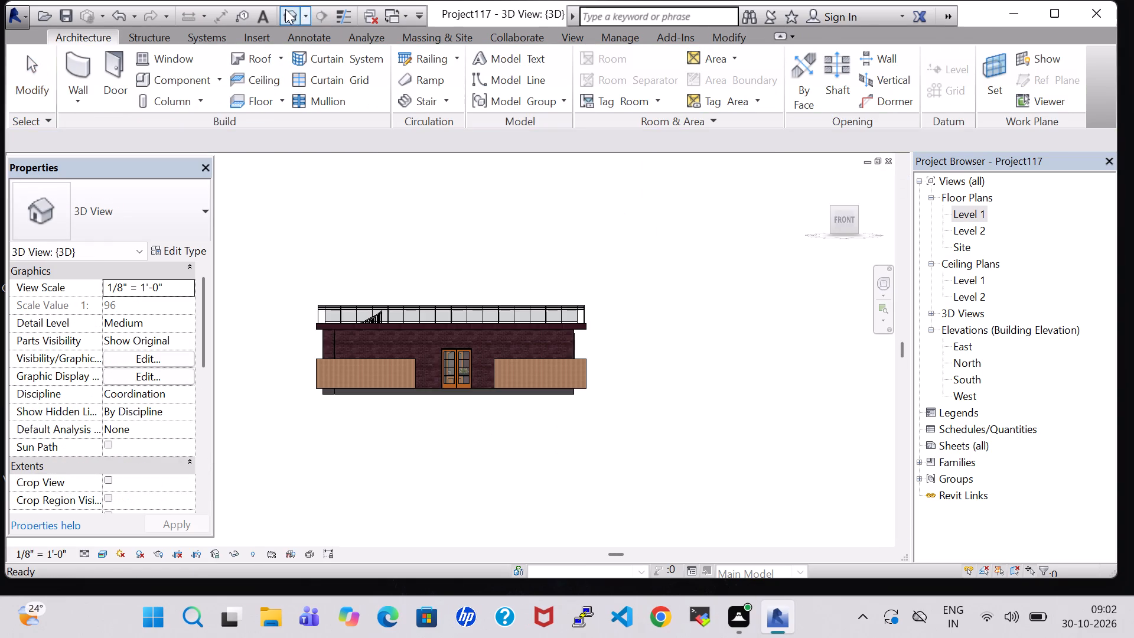
{"action": "middle_click_drag", "start_coordinate": [481, 258], "coordinate": [462, 384]}
{"action": "type", "text": "VG"}
{"action": "key", "text": "w"}
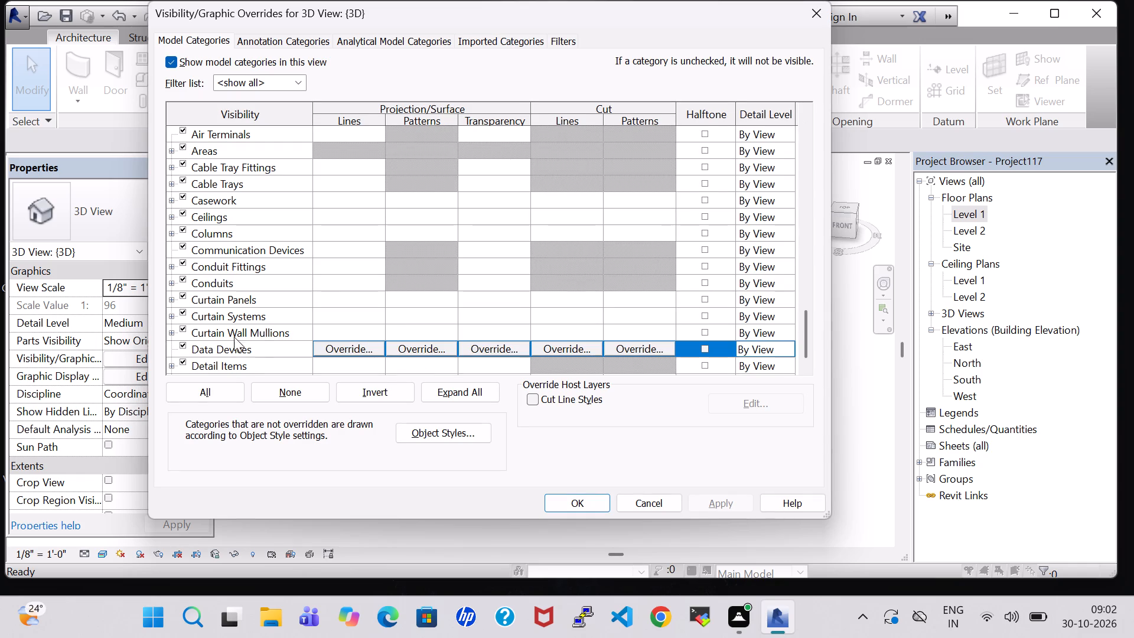
{"action": "left_click", "coordinate": [180, 346]}
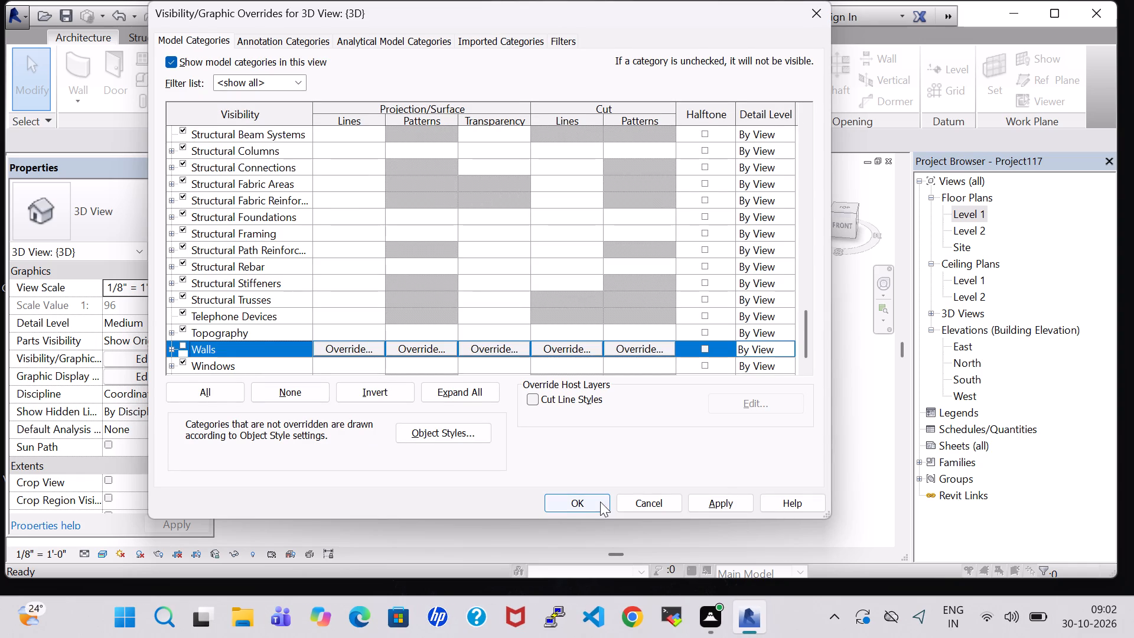
{"action": "left_click", "coordinate": [598, 502]}
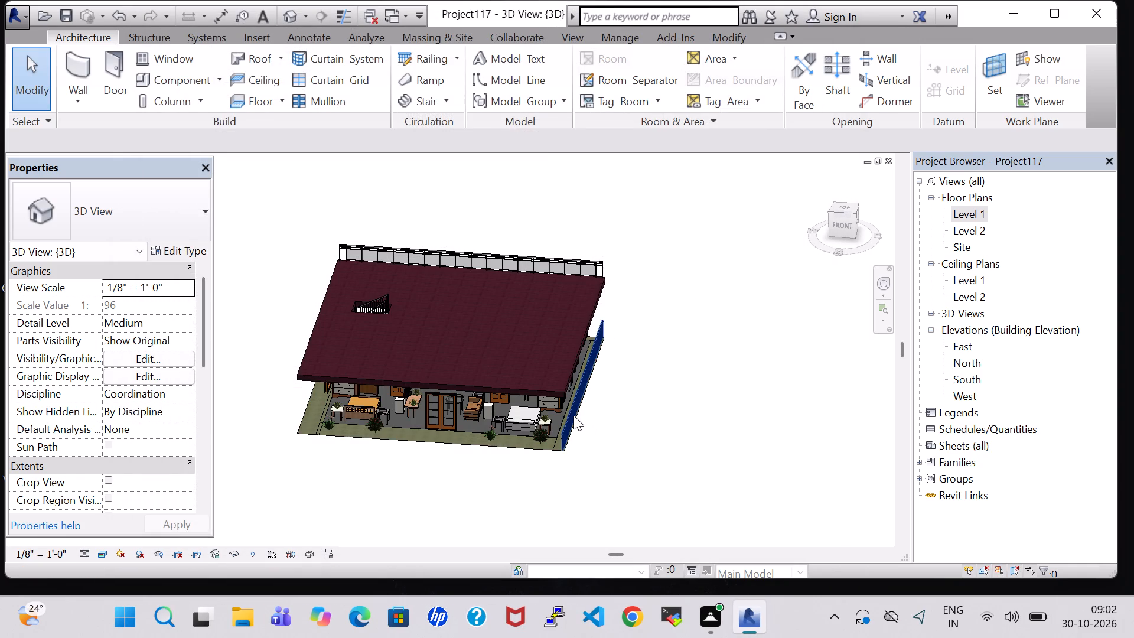
Set the base offset of the new east-side railing to 11' to raise it to the roof.
{"action": "left_click", "coordinate": [573, 415]}
{"action": "left_click", "coordinate": [120, 304]}
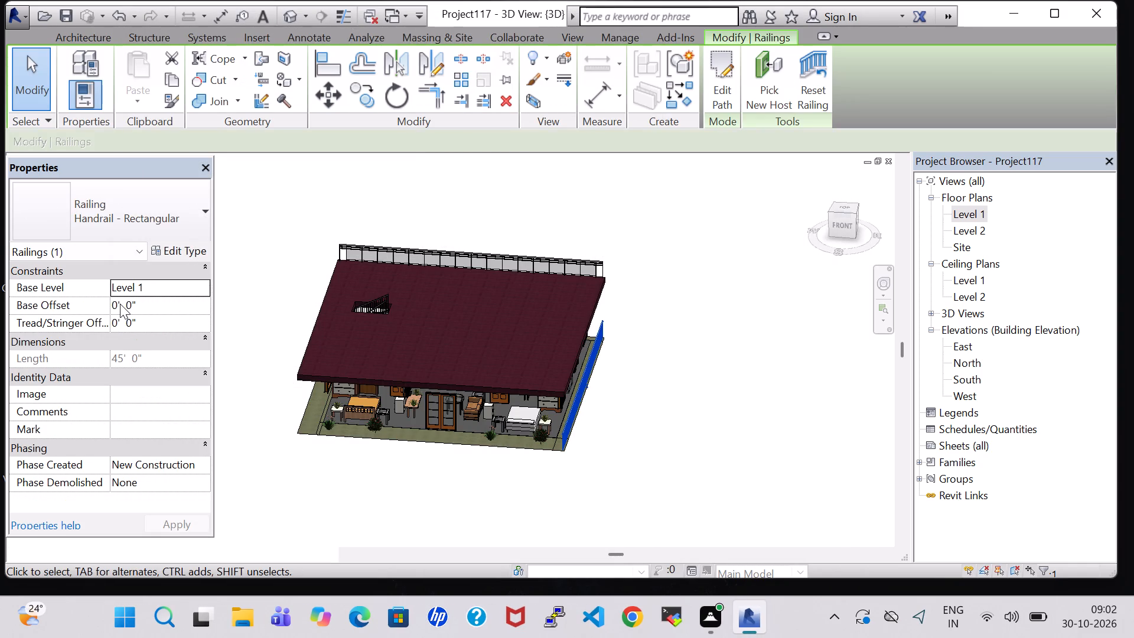
{"action": "key", "text": "Left"}
{"action": "key", "text": "BackSpace"}
{"action": "type", "text": "11"}
{"action": "left_click", "coordinate": [183, 518]}
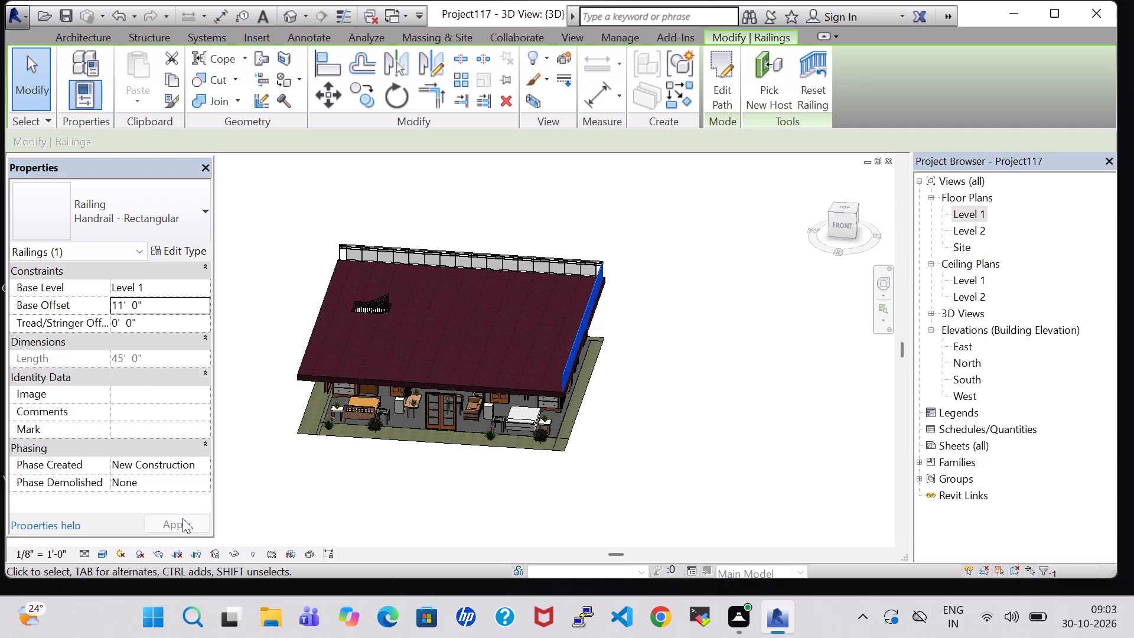
{"action": "left_click", "coordinate": [644, 443]}
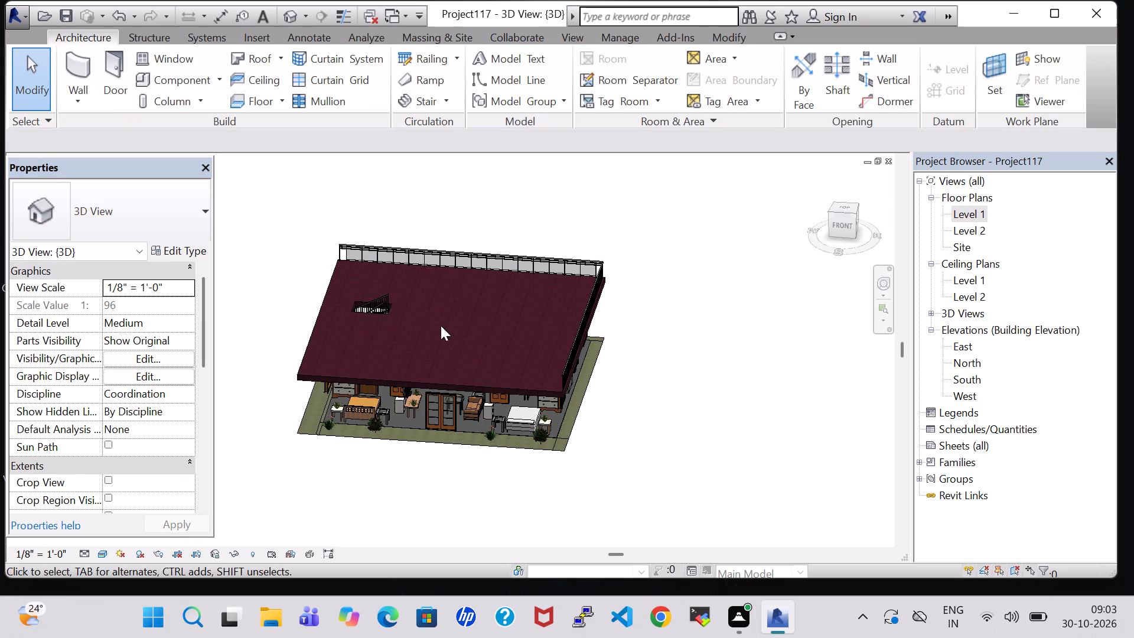
Change the type of the east roof-edge railing to Glass Panel - Bottom Fill and view it up close.
{"action": "middle_click_drag", "start_coordinate": [441, 325], "coordinate": [491, 341], "text": "shift"}
{"action": "left_click", "coordinate": [583, 292]}
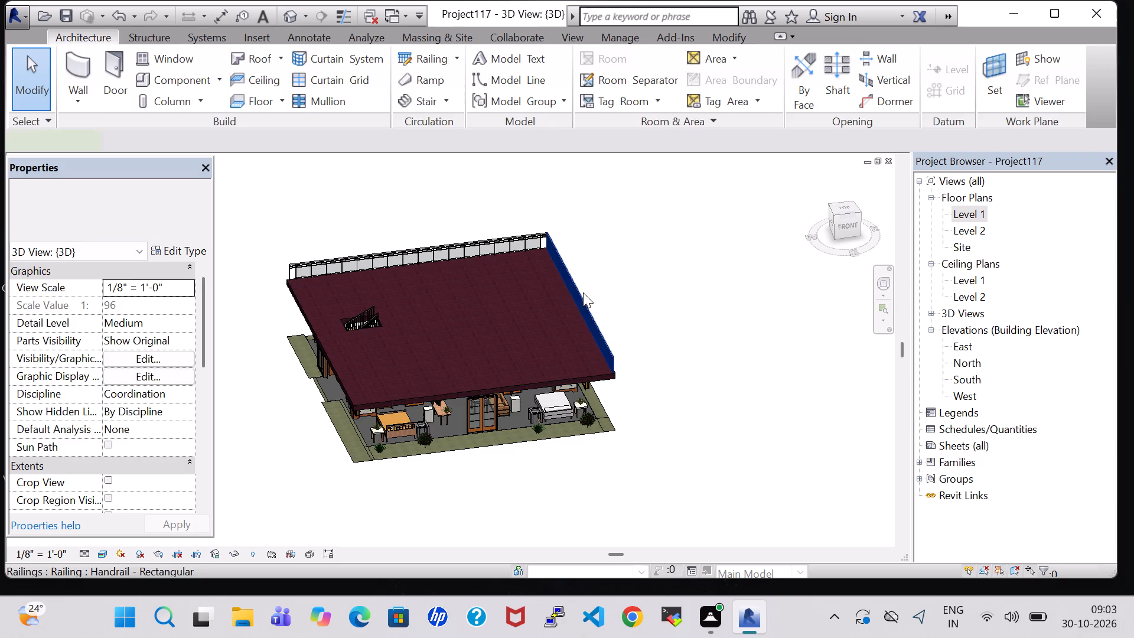
{"action": "left_click", "coordinate": [144, 211]}
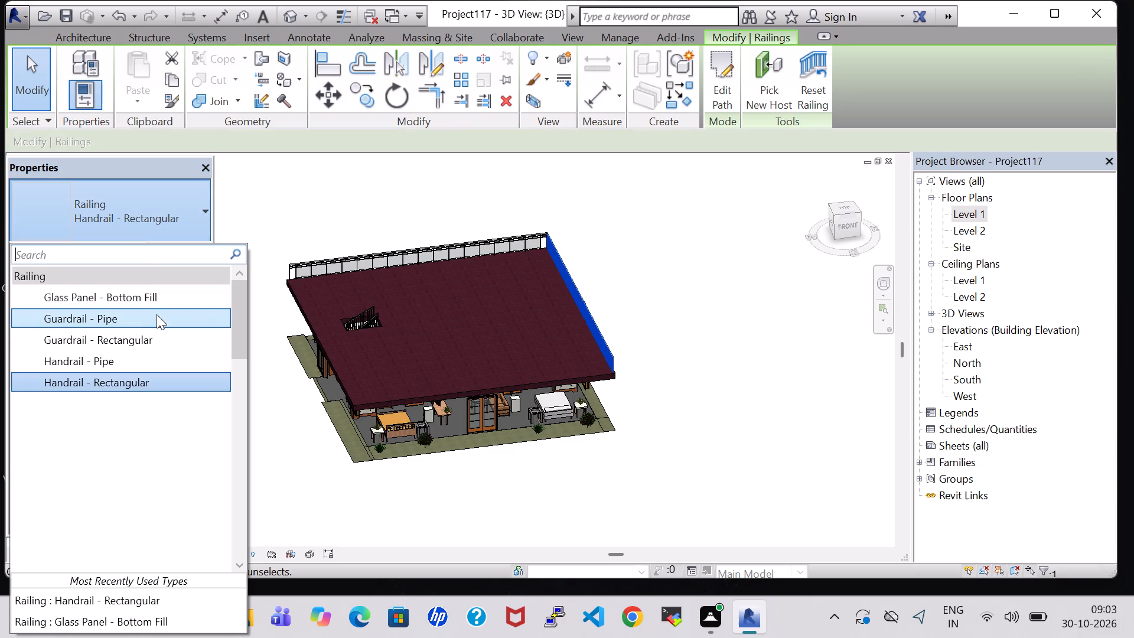
{"action": "left_click", "coordinate": [149, 297]}
{"action": "left_click", "coordinate": [595, 282]}
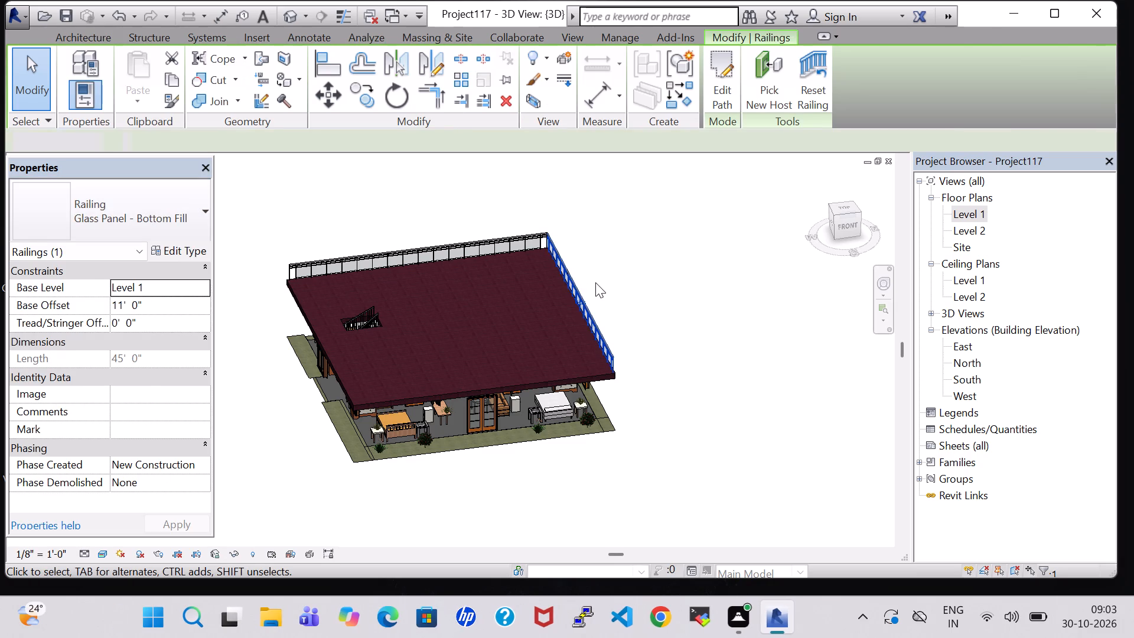
{"action": "middle_click_drag", "start_coordinate": [634, 321], "coordinate": [566, 279], "text": "shift"}
{"action": "scroll", "coordinate": [591, 323], "scroll_direction": "up", "scroll_amount": 9}
{"action": "middle_click_drag", "start_coordinate": [628, 344], "coordinate": [701, 325], "text": "shift"}
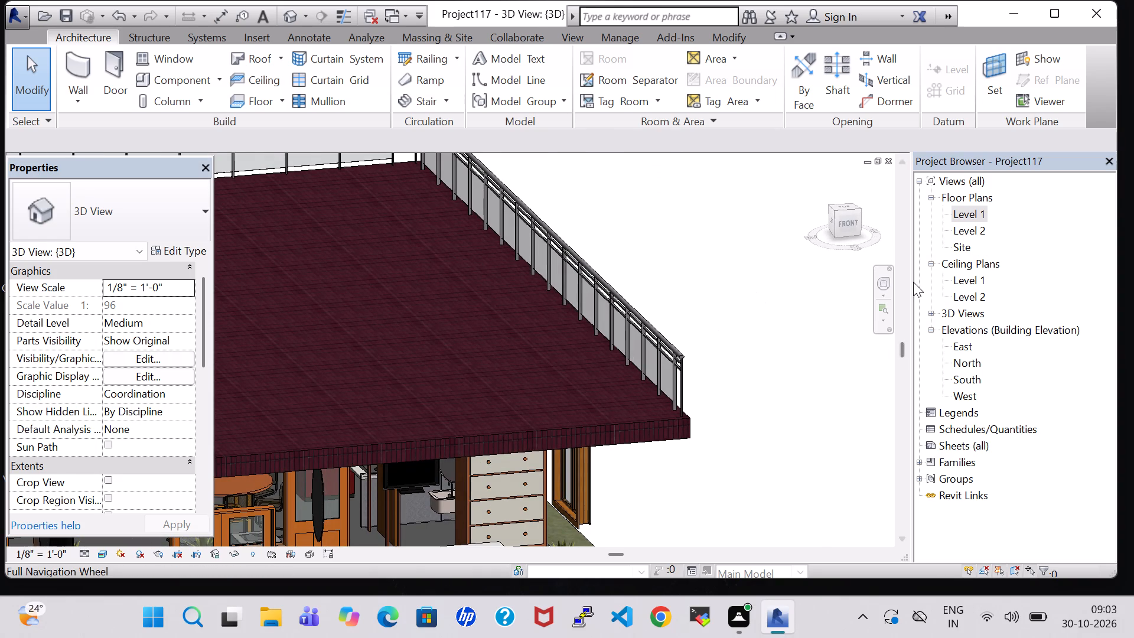
On the Level 1 plan, sketch a railing path along the front boundary wall's centreline, from the Bedroom-5 corner across the entrance to the Bedroom-4 corner.
{"action": "double_click", "coordinate": [982, 219]}
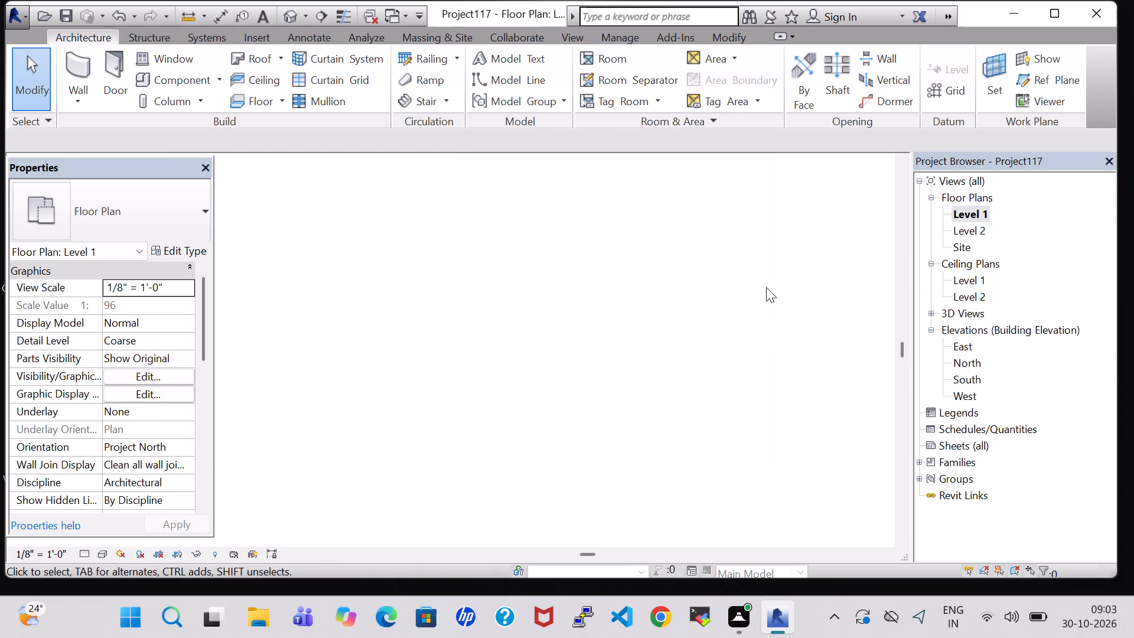
{"action": "scroll", "coordinate": [699, 310], "scroll_direction": "down", "scroll_amount": 14}
{"action": "middle_click_drag", "start_coordinate": [719, 290], "coordinate": [739, 313]}
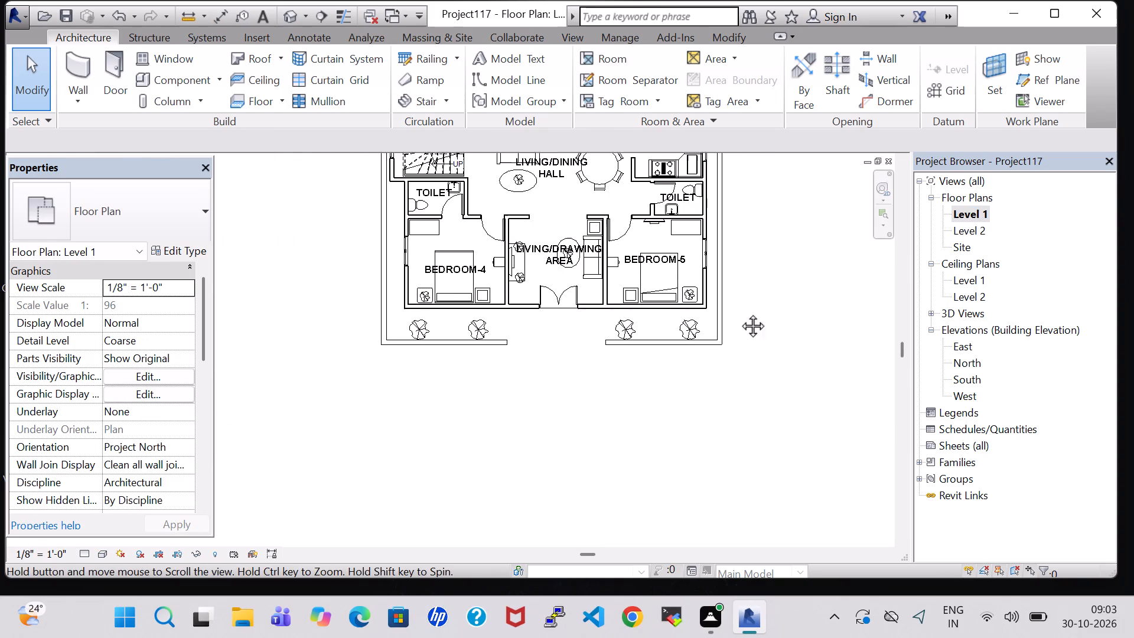
{"action": "middle_click_drag", "start_coordinate": [739, 313], "coordinate": [765, 401]}
{"action": "left_click", "coordinate": [403, 57]}
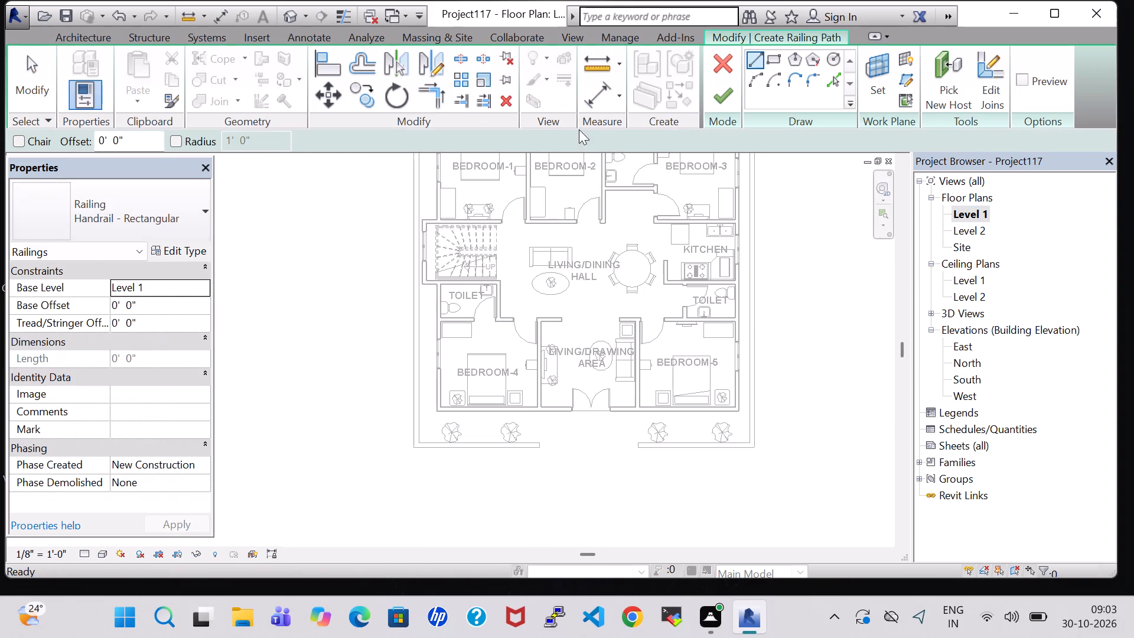
{"action": "scroll", "coordinate": [754, 446], "scroll_direction": "up", "scroll_amount": 9}
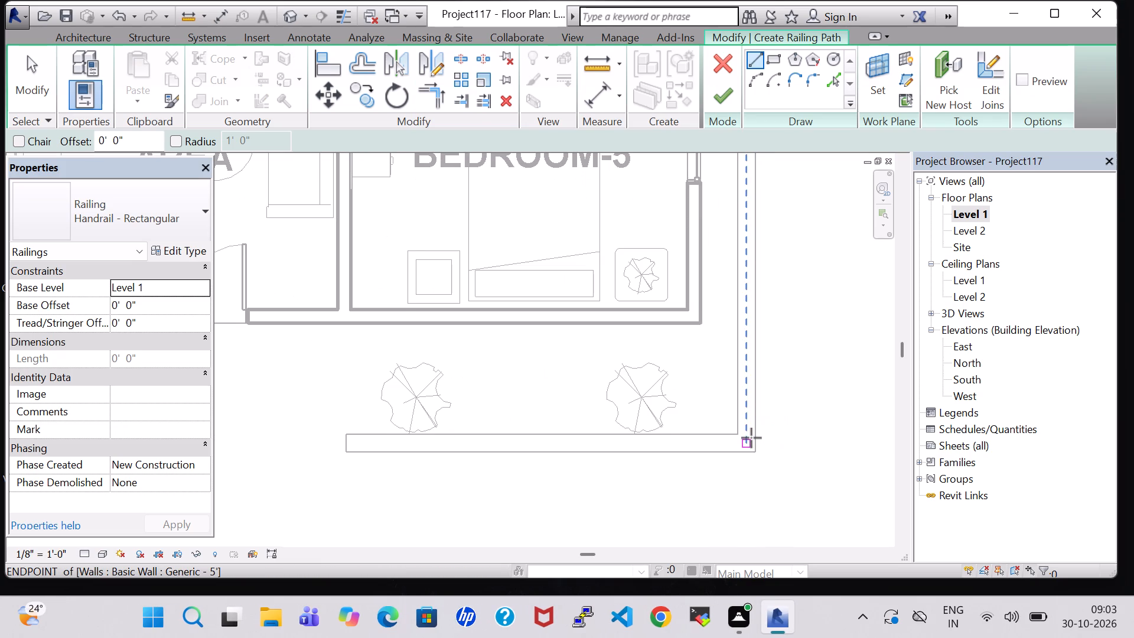
{"action": "left_click", "coordinate": [745, 442]}
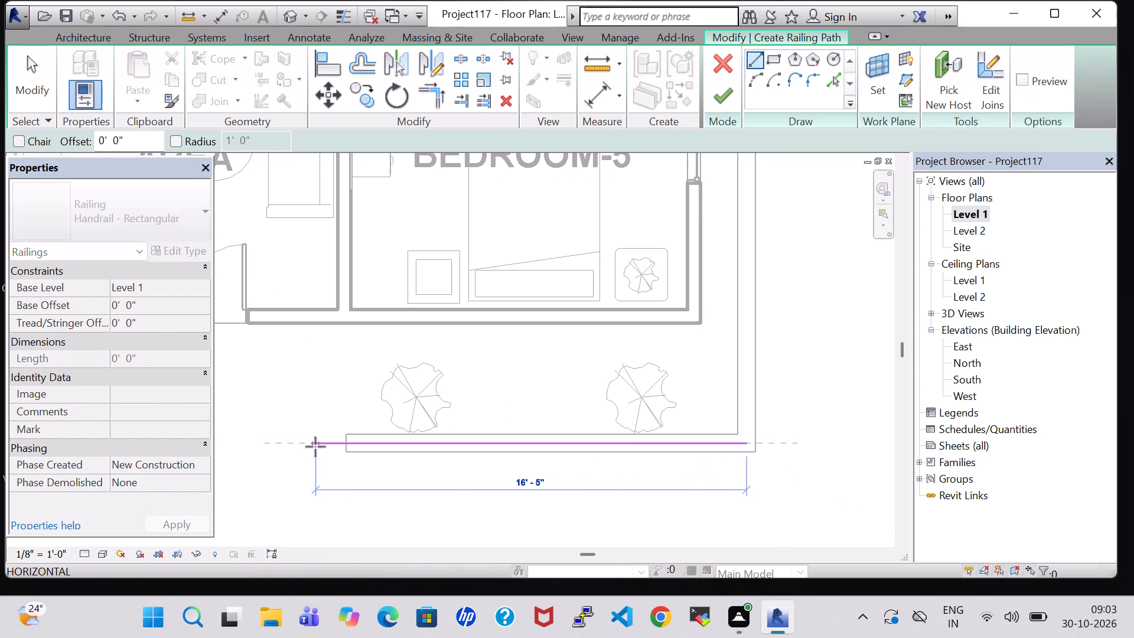
{"action": "middle_click_drag", "start_coordinate": [315, 447], "coordinate": [661, 463]}
{"action": "middle_click_drag", "start_coordinate": [291, 455], "coordinate": [373, 458]}
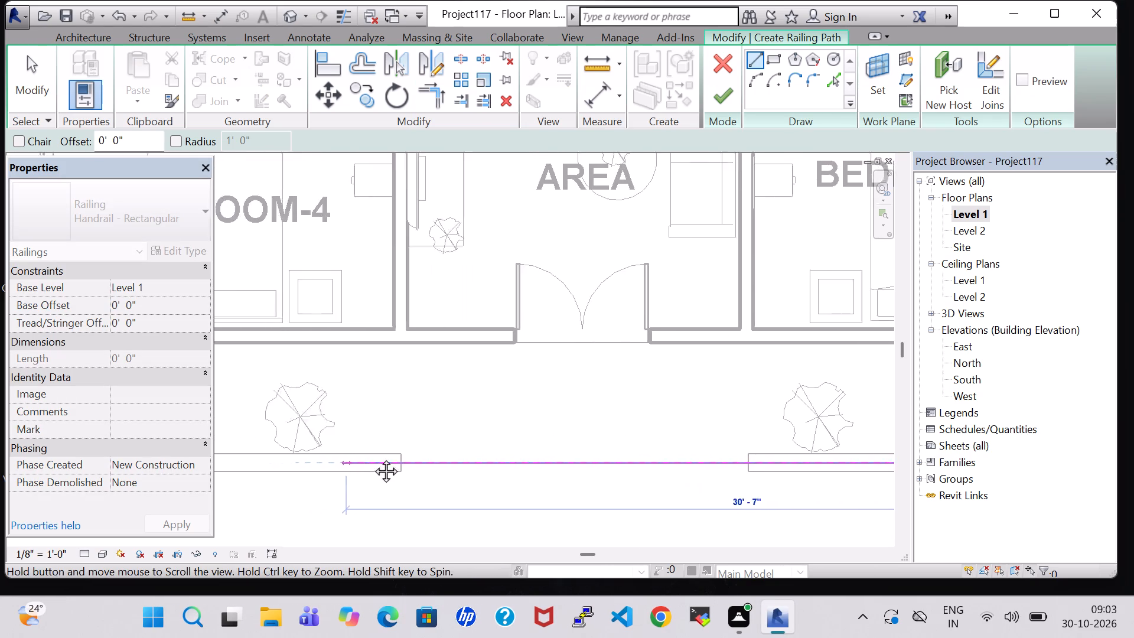
{"action": "middle_click_drag", "start_coordinate": [373, 458], "coordinate": [728, 484]}
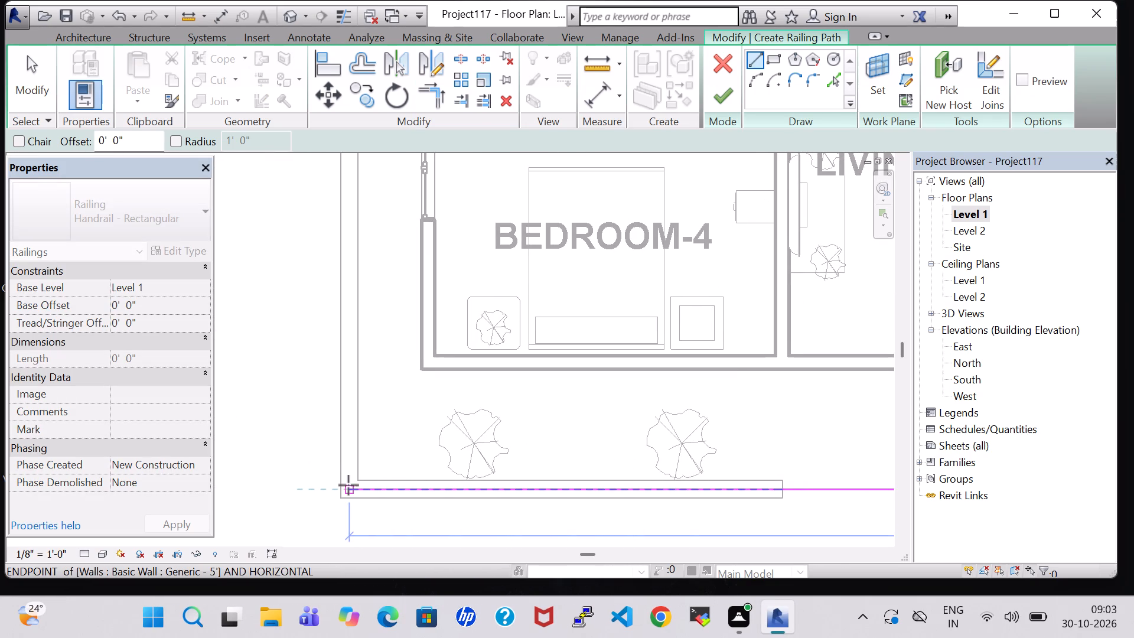
{"action": "left_click", "coordinate": [348, 488]}
Continue the railing path along the west boundary wall's centreline, from the Bedroom-4 corner to the Bedroom-1 corner.
{"action": "left_click", "coordinate": [348, 491]}
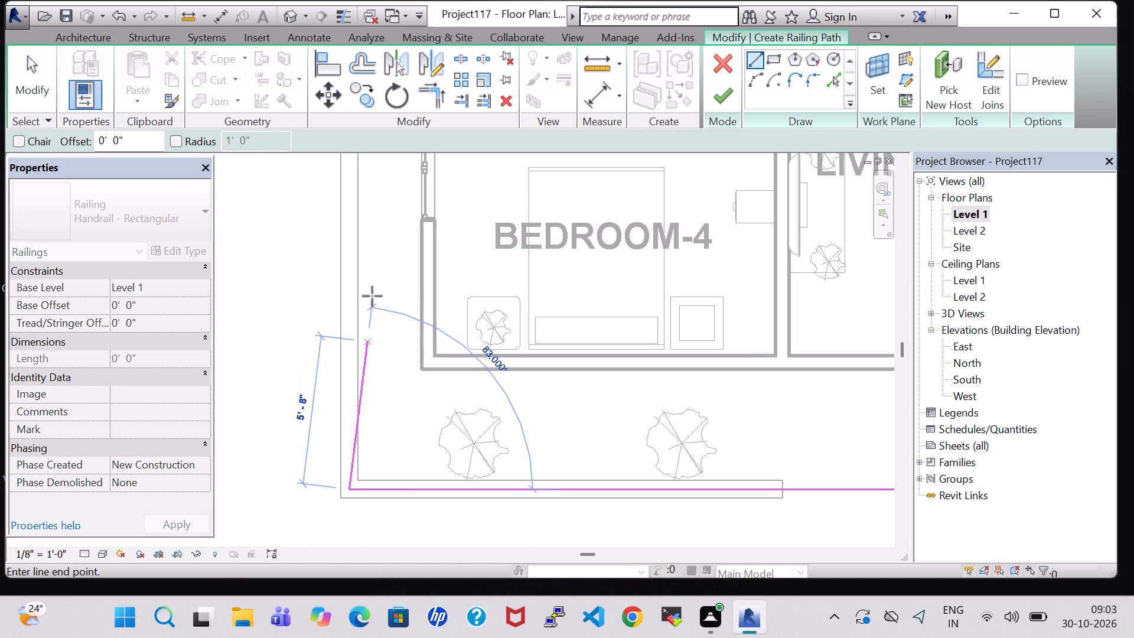
{"action": "scroll", "coordinate": [352, 211], "scroll_direction": "up", "scroll_amount": 1}
{"action": "middle_click_drag", "start_coordinate": [352, 211], "coordinate": [402, 483]}
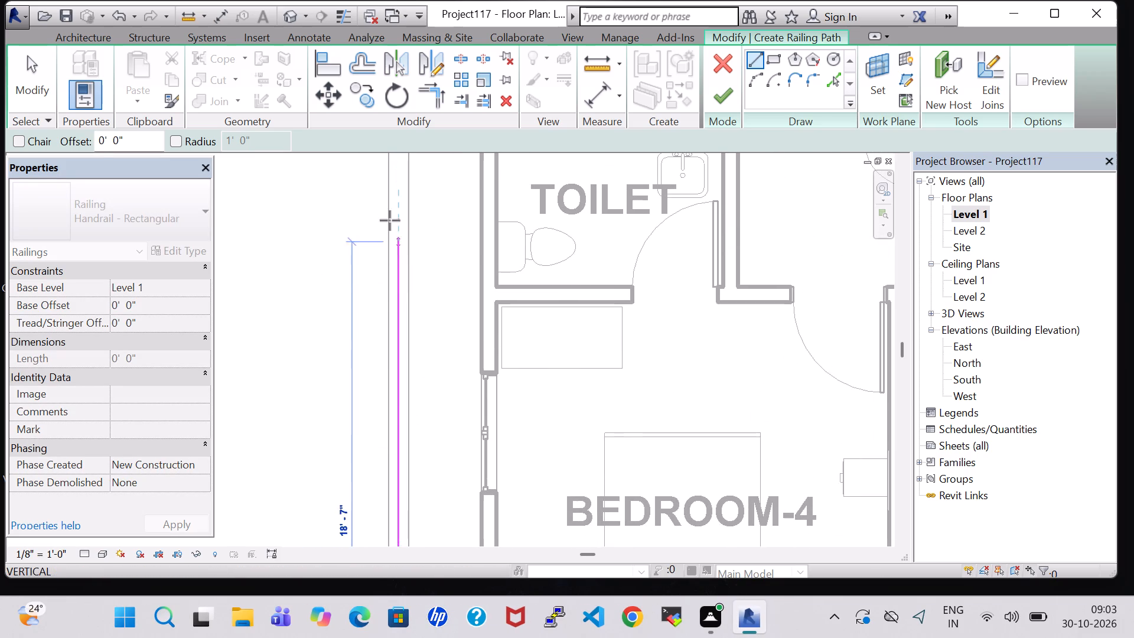
{"action": "middle_click_drag", "start_coordinate": [390, 195], "coordinate": [371, 493]}
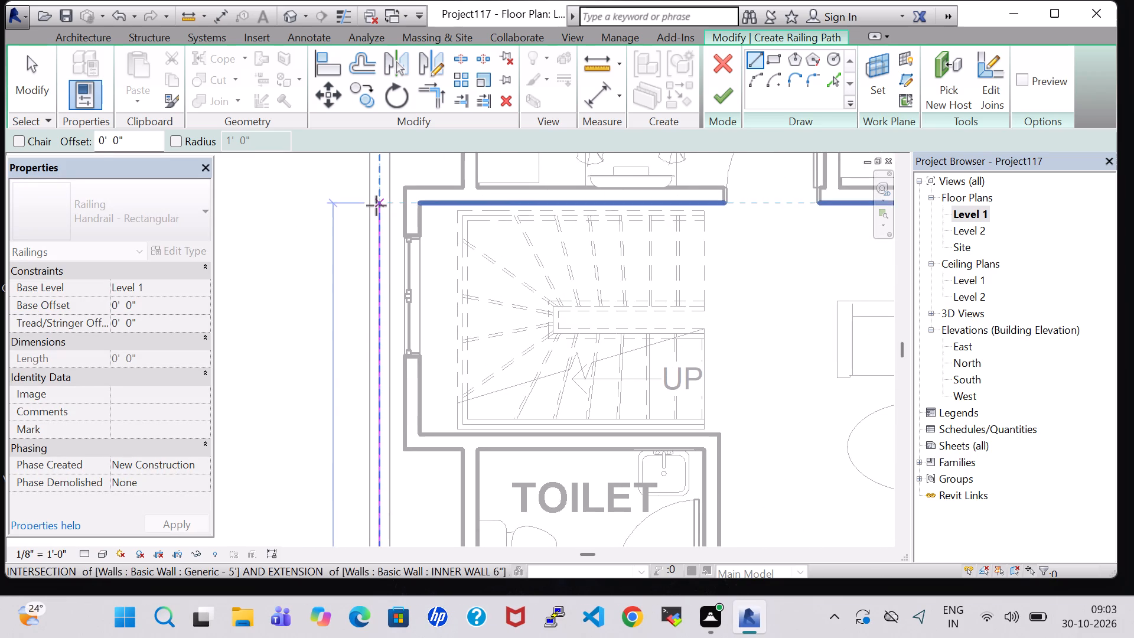
{"action": "middle_click_drag", "start_coordinate": [376, 206], "coordinate": [454, 517]}
{"action": "middle_click_drag", "start_coordinate": [441, 191], "coordinate": [399, 489]}
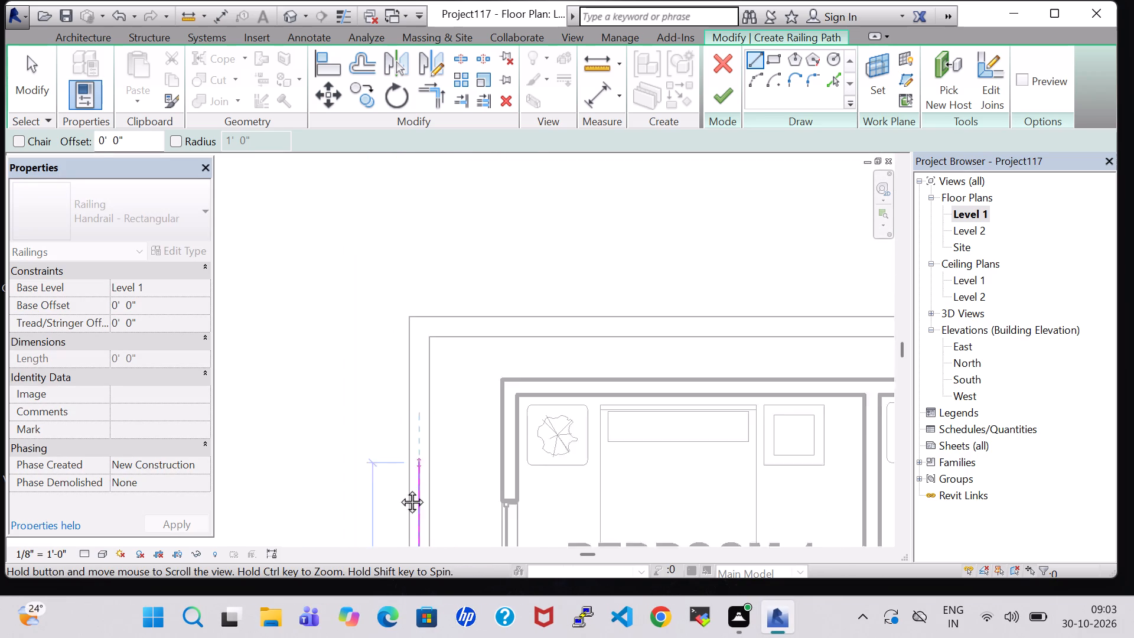
{"action": "middle_click_drag", "start_coordinate": [399, 489], "coordinate": [396, 493]}
{"action": "left_click", "coordinate": [411, 357]}
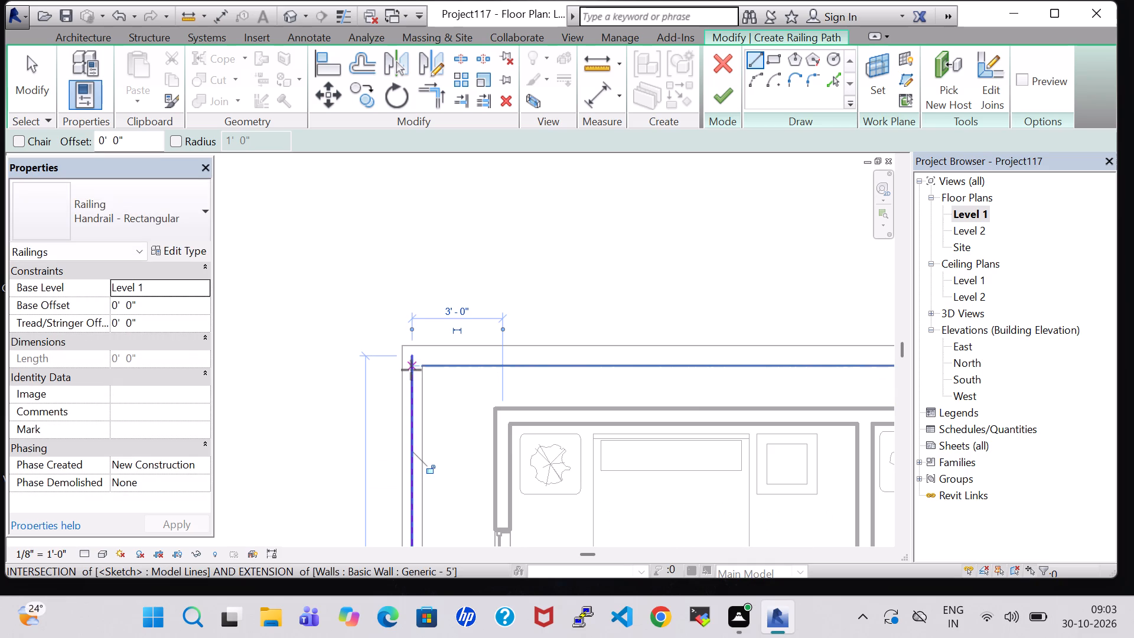
End the west-side railing path at the Bedroom-1 corner and finish the railing sketch.
{"action": "left_click", "coordinate": [410, 359]}
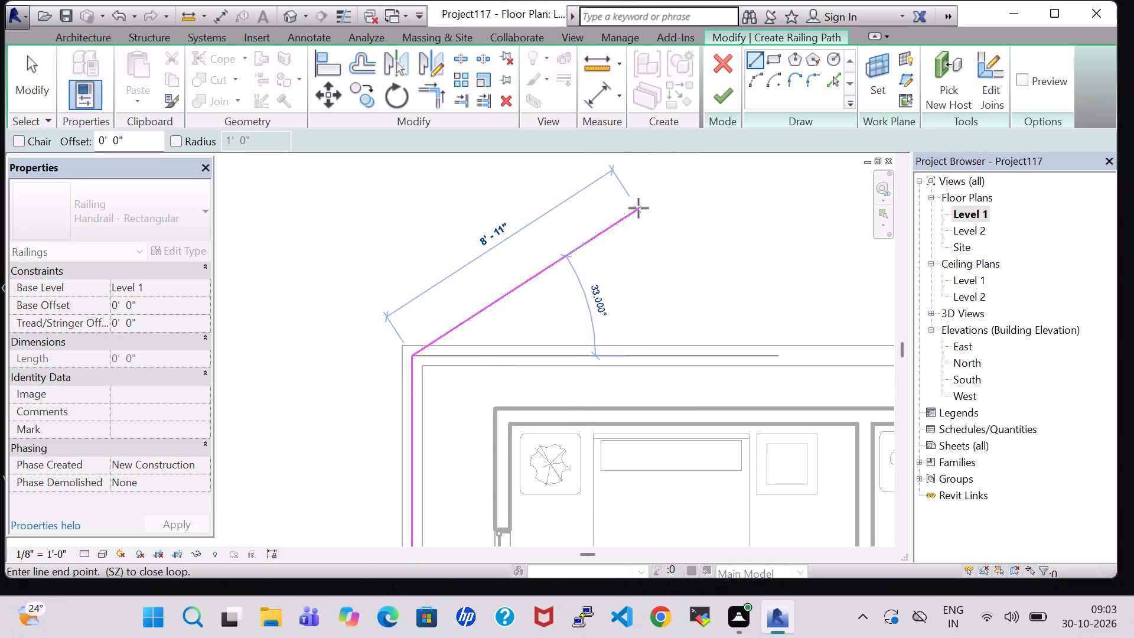
{"action": "key", "text": "Escape"}
{"action": "left_click", "coordinate": [721, 102]}
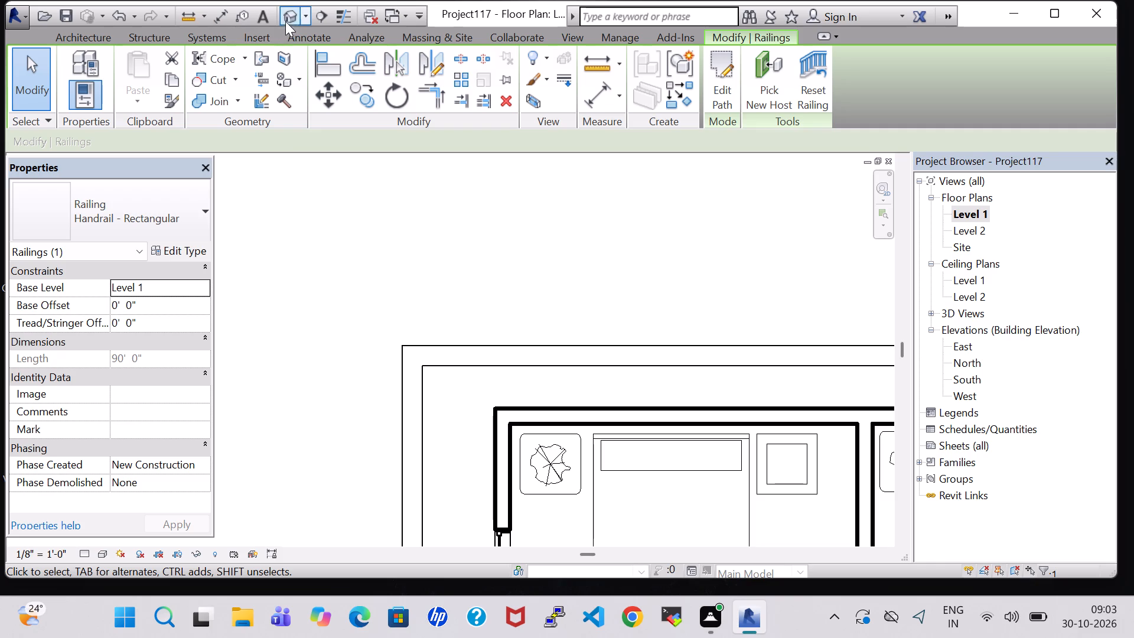
In the 3D view, change the type of the new front and west railing to Glass Panel - Bottom Fill.
{"action": "left_click", "coordinate": [285, 17]}
{"action": "scroll", "coordinate": [385, 253], "scroll_direction": "down", "scroll_amount": 4}
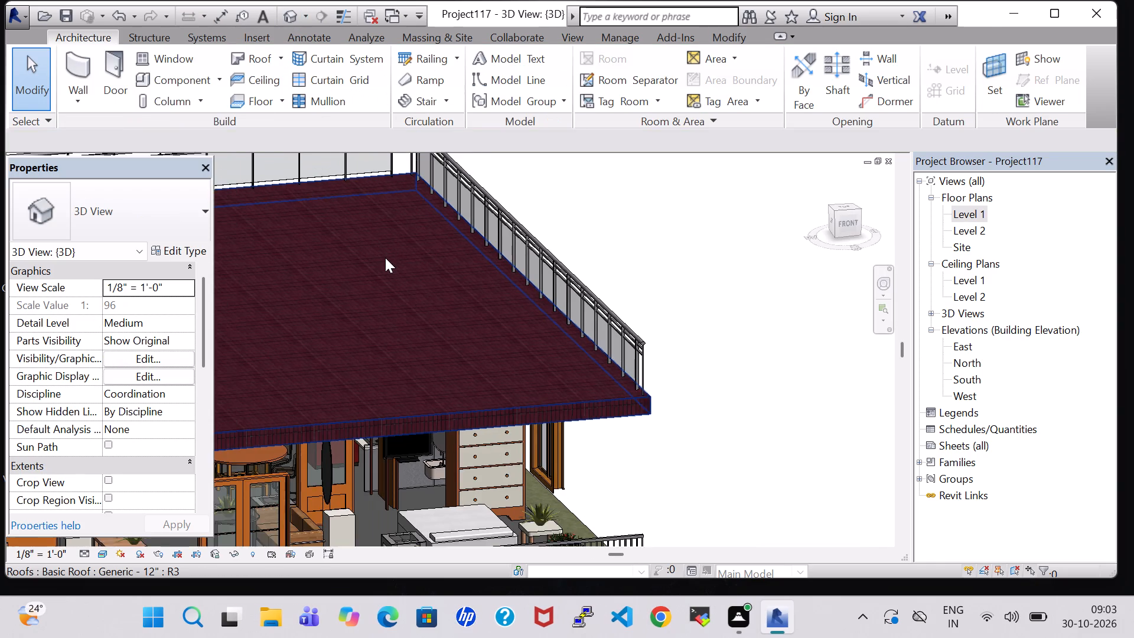
{"action": "middle_click_drag", "start_coordinate": [385, 258], "coordinate": [683, 271]}
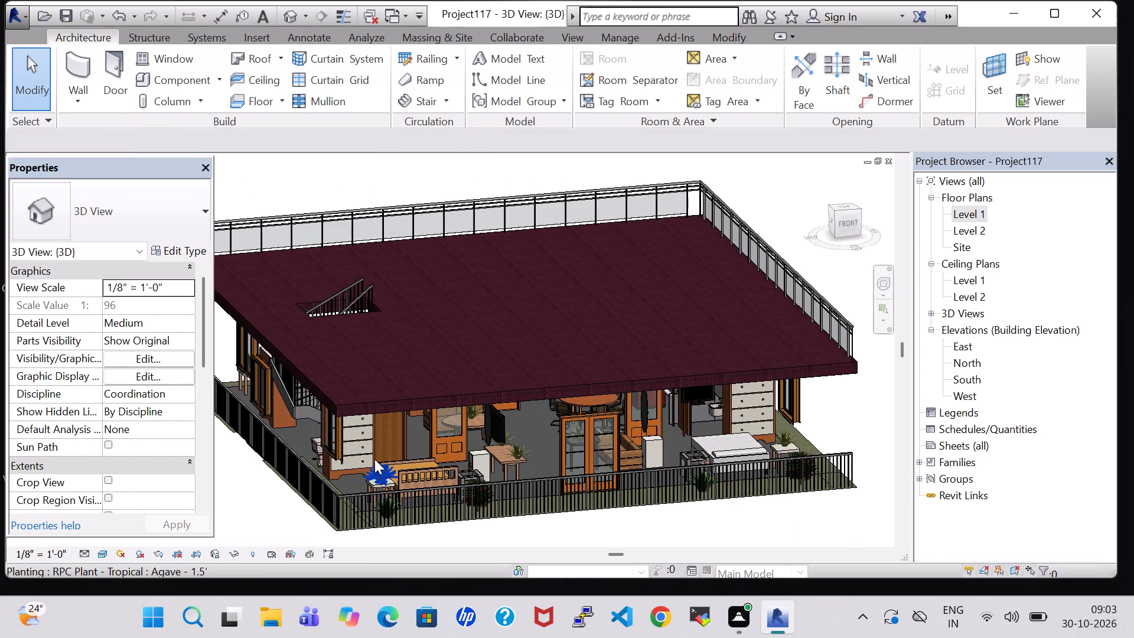
{"action": "left_click", "coordinate": [377, 496]}
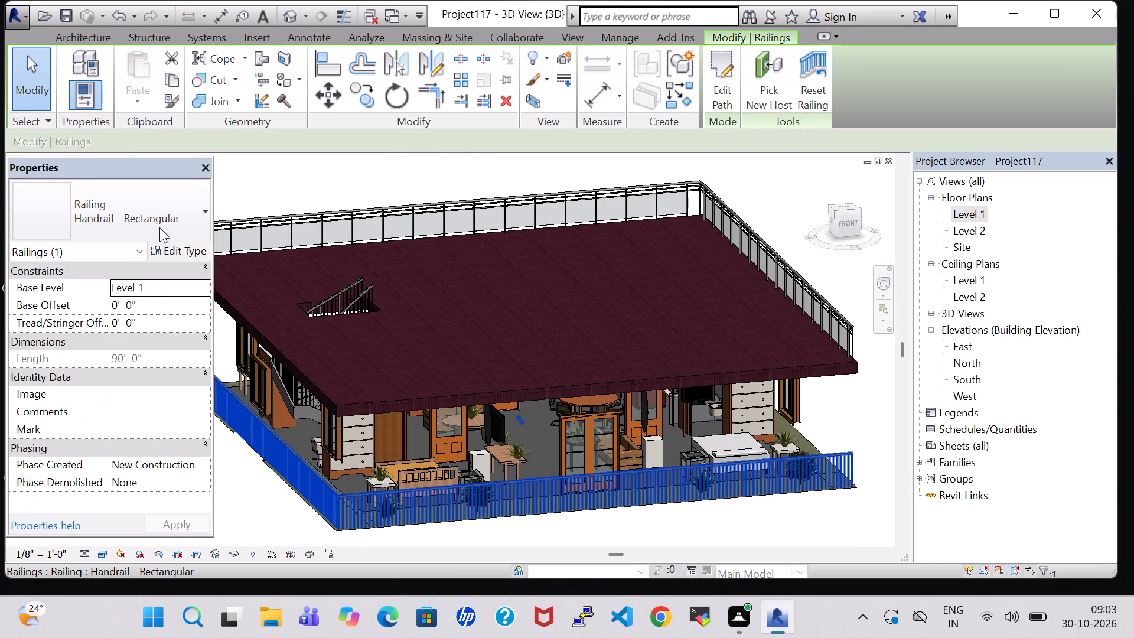
{"action": "left_click", "coordinate": [158, 227]}
{"action": "left_click", "coordinate": [148, 297]}
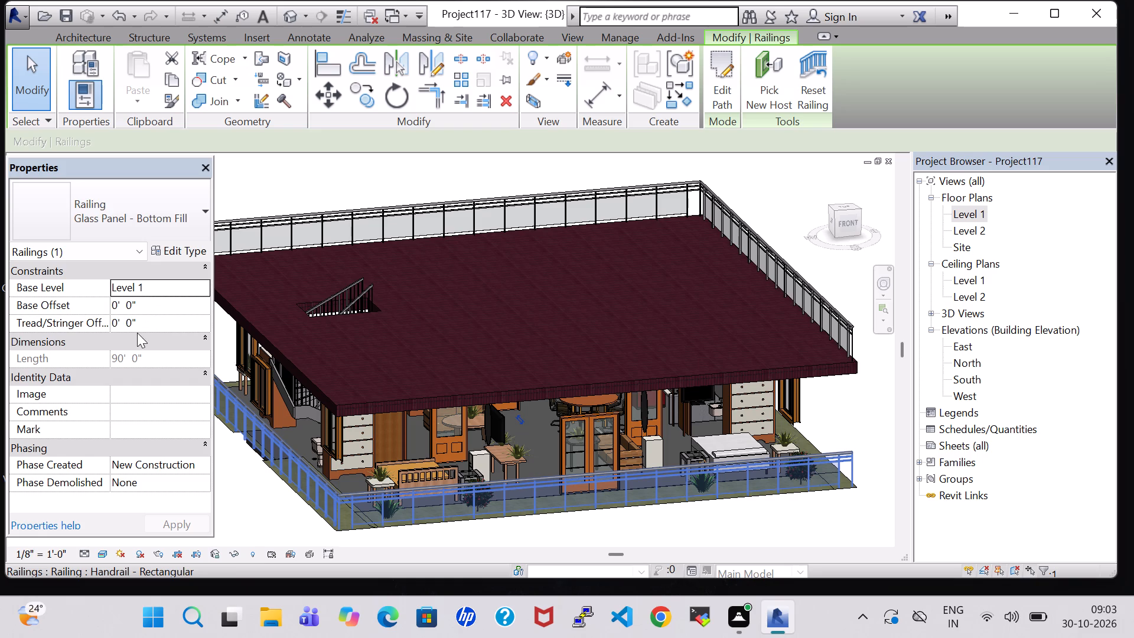
Set the base offset of the front and west glass railing to 11' to raise it to the roof edge.
{"action": "left_click", "coordinate": [120, 305]}
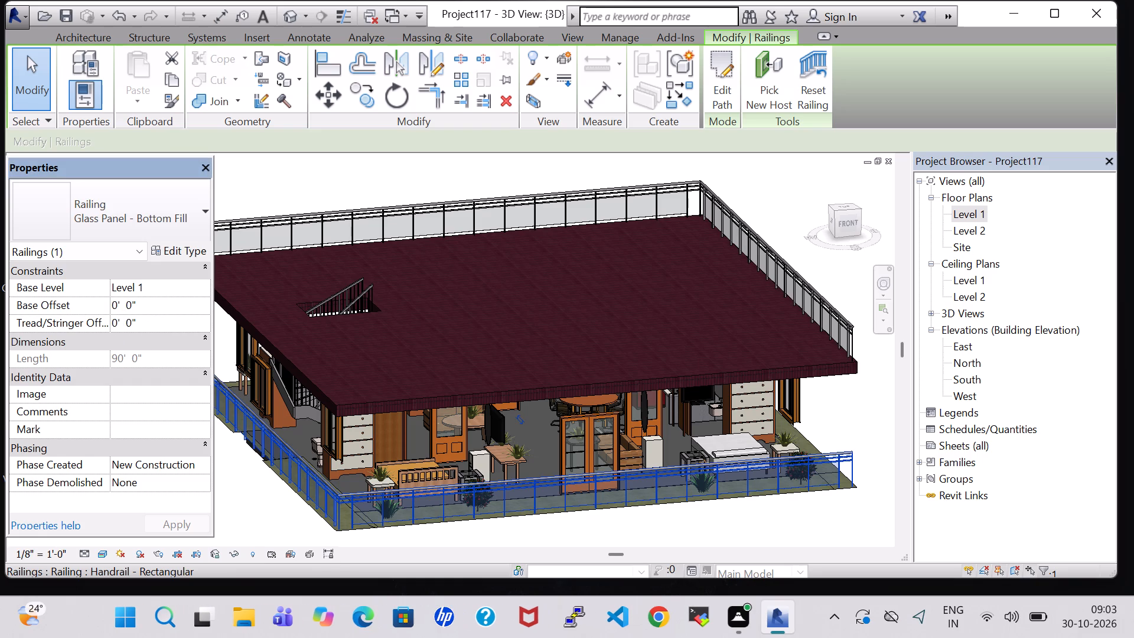
{"action": "key", "text": "Left"}
{"action": "key", "text": "BackSpace"}
{"action": "type", "text": "11"}
{"action": "left_click", "coordinate": [173, 521]}
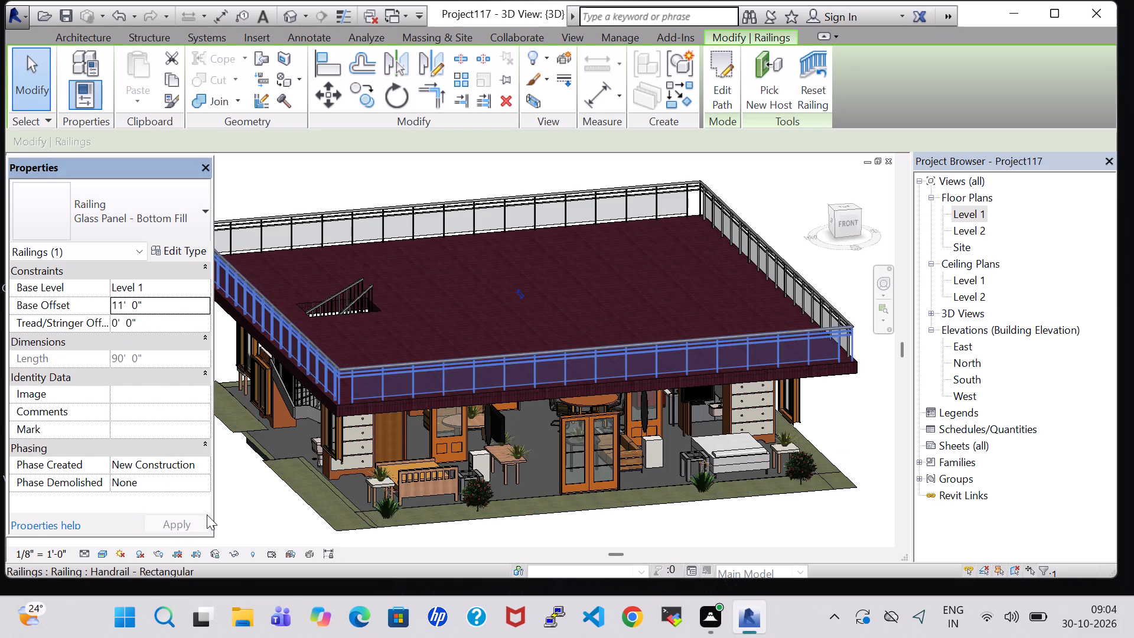
{"action": "left_click", "coordinate": [839, 405]}
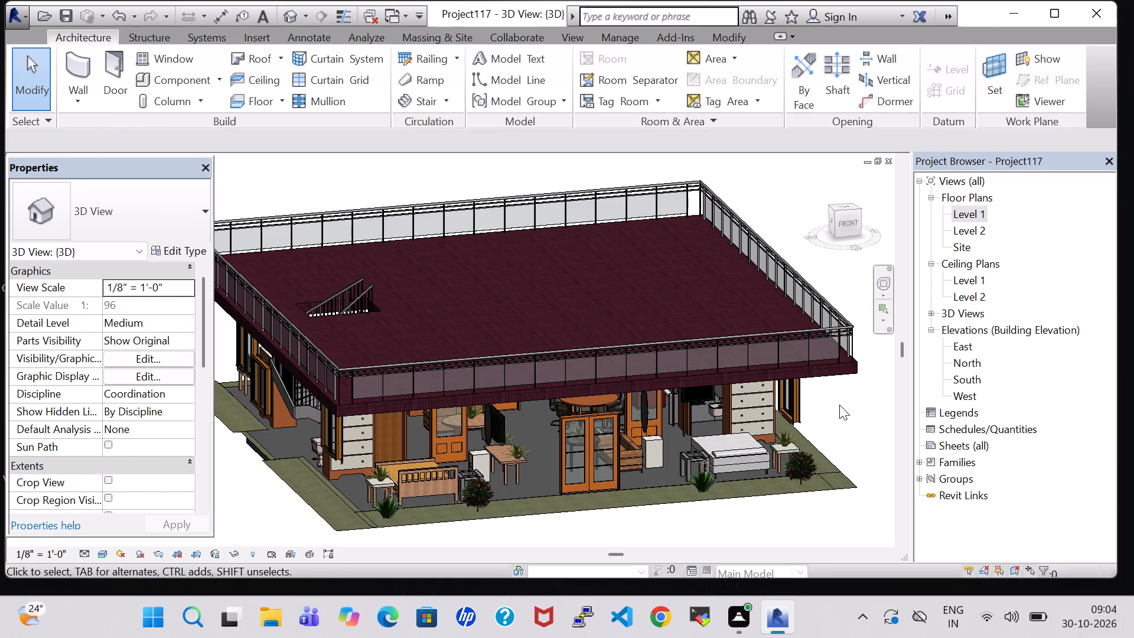
Turn the Walls category back on in the 3D view's visibility and graphics overrides.
{"action": "type", "text": "VG"}
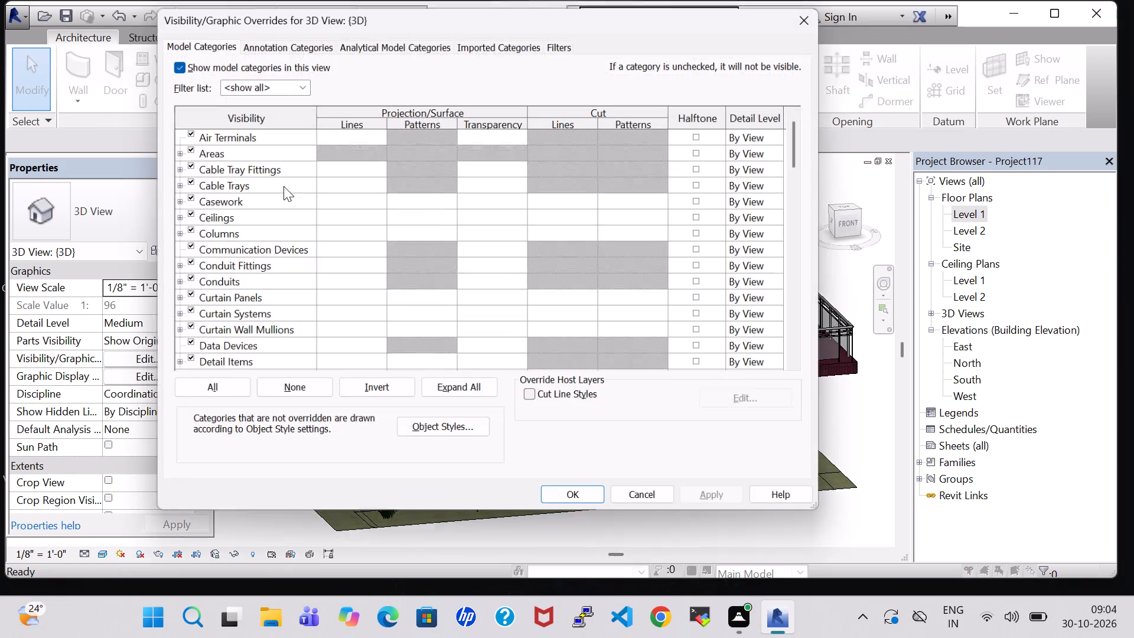
{"action": "key", "text": "w"}
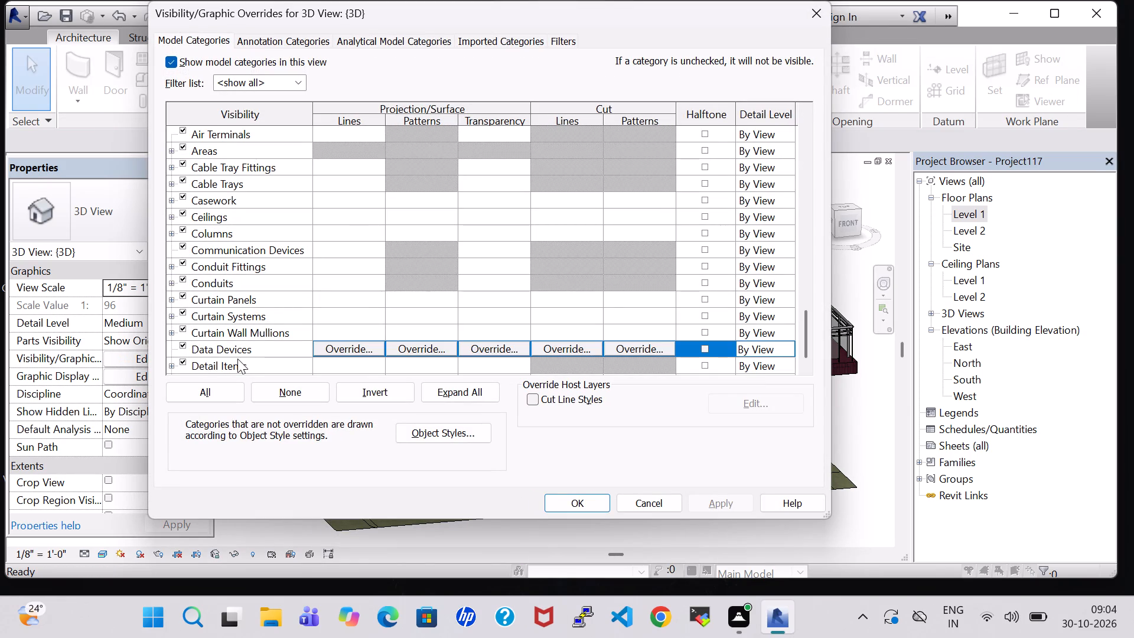
{"action": "left_click", "coordinate": [183, 346]}
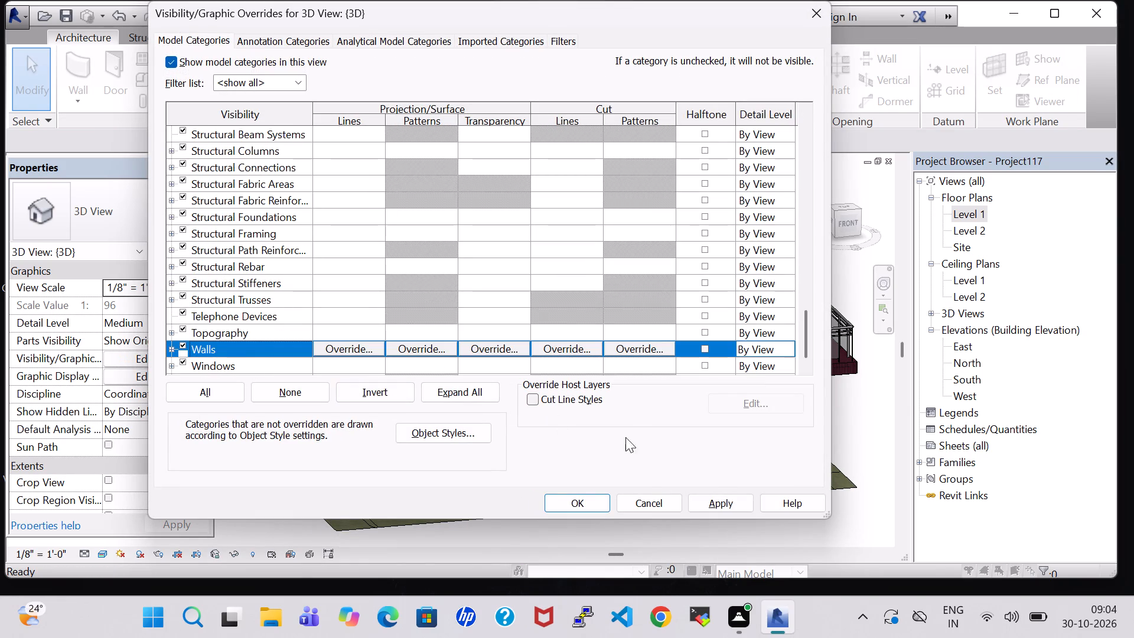
{"action": "left_click", "coordinate": [597, 501]}
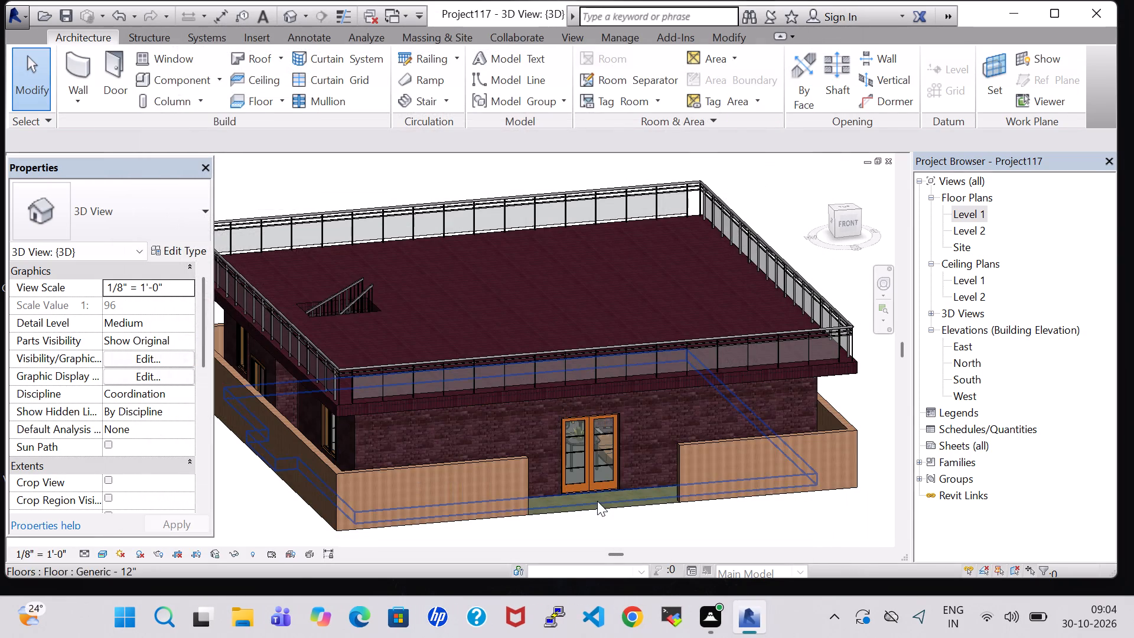
{"action": "left_click", "coordinate": [757, 210]}
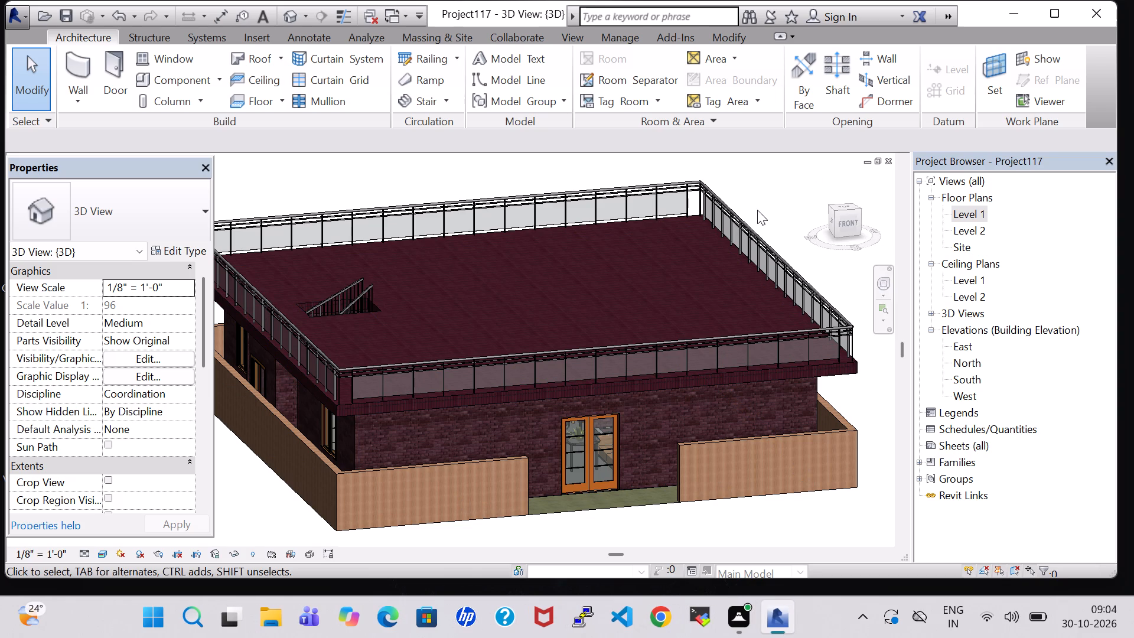
Examine the house from the front, checking the roof-edge railings, boundary walls and entrance.
{"action": "middle_click_drag", "start_coordinate": [692, 252], "coordinate": [641, 311]}
{"action": "middle_click_drag", "start_coordinate": [651, 266], "coordinate": [623, 295], "text": "shift"}
{"action": "middle_click_drag", "start_coordinate": [649, 319], "coordinate": [677, 244], "text": "shift"}
{"action": "middle_click_drag", "start_coordinate": [770, 430], "coordinate": [780, 398]}
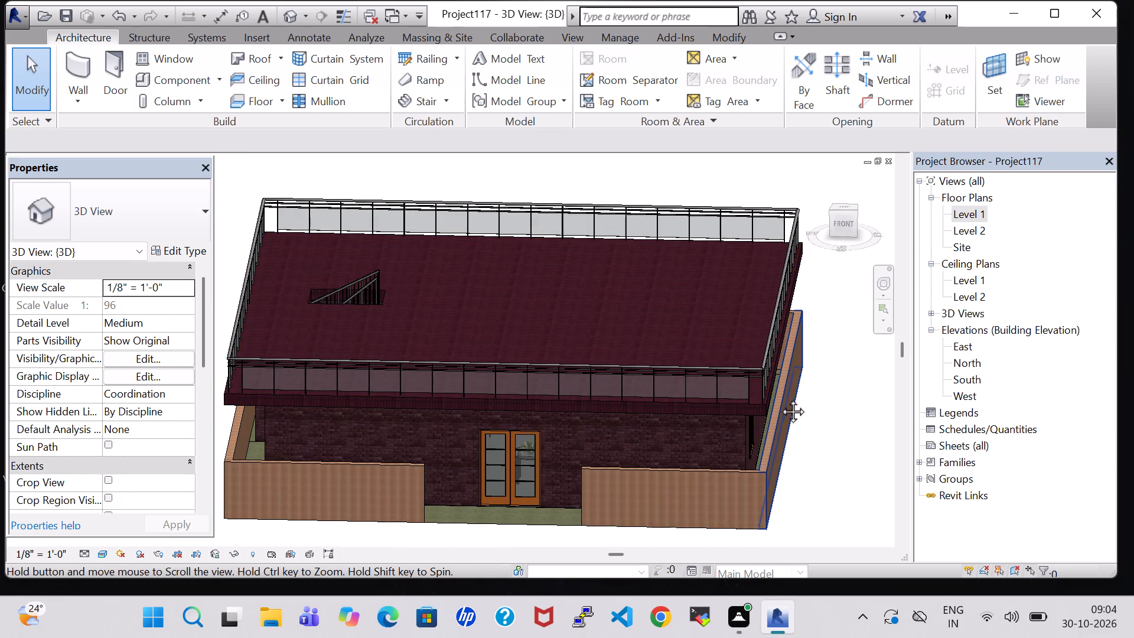
{"action": "middle_click_drag", "start_coordinate": [780, 398], "coordinate": [791, 333]}
{"action": "middle_click_drag", "start_coordinate": [573, 450], "coordinate": [588, 415]}
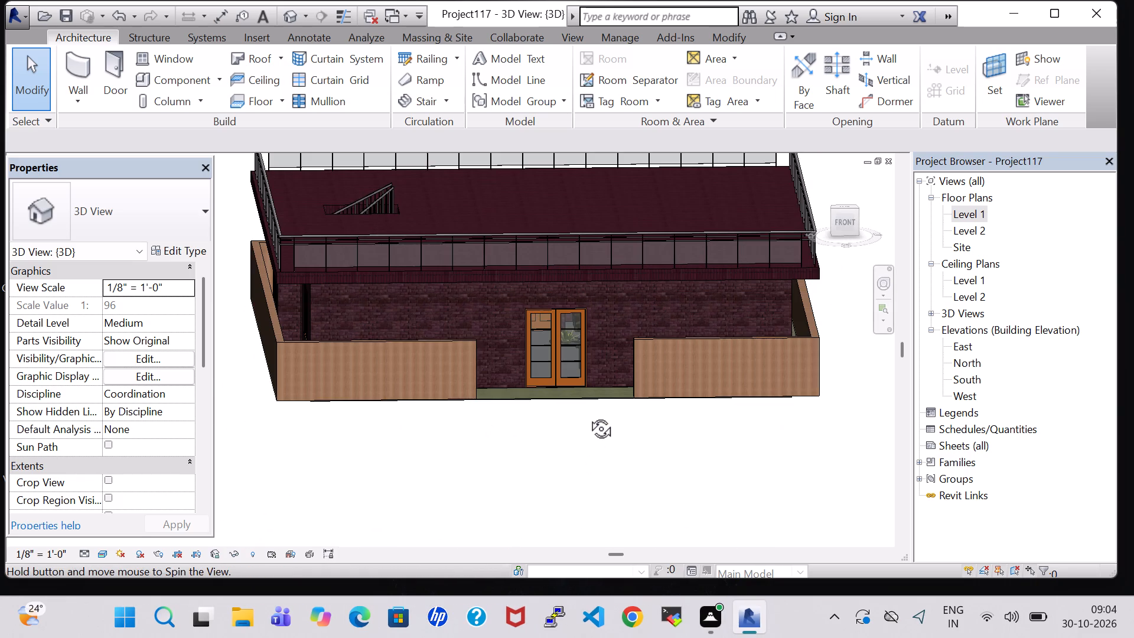
{"action": "middle_click_drag", "start_coordinate": [588, 415], "coordinate": [588, 412]}
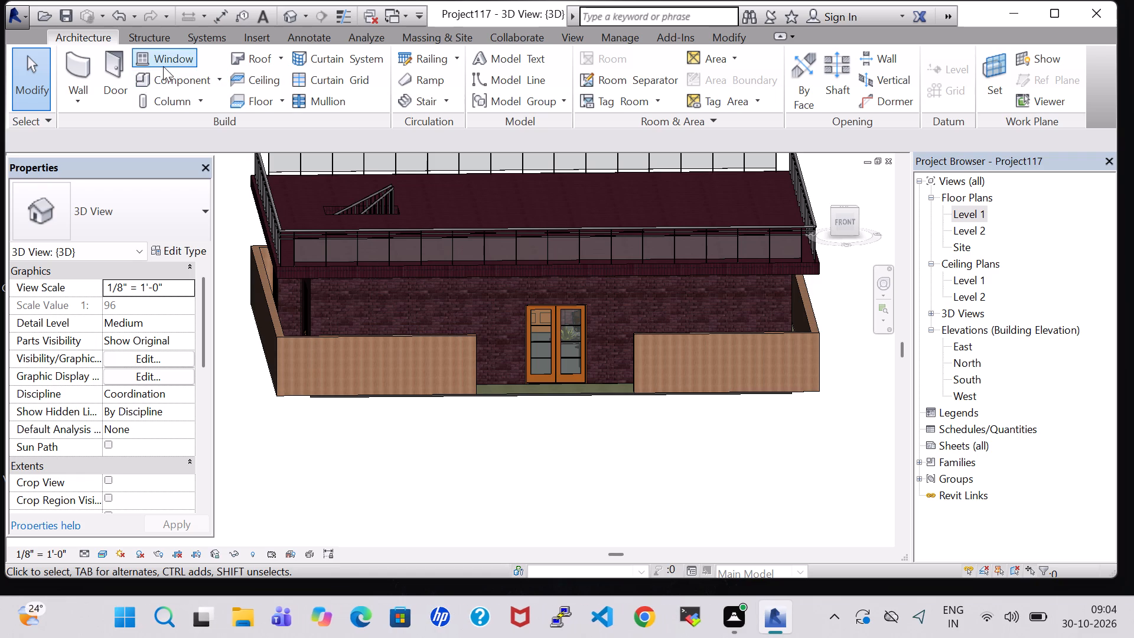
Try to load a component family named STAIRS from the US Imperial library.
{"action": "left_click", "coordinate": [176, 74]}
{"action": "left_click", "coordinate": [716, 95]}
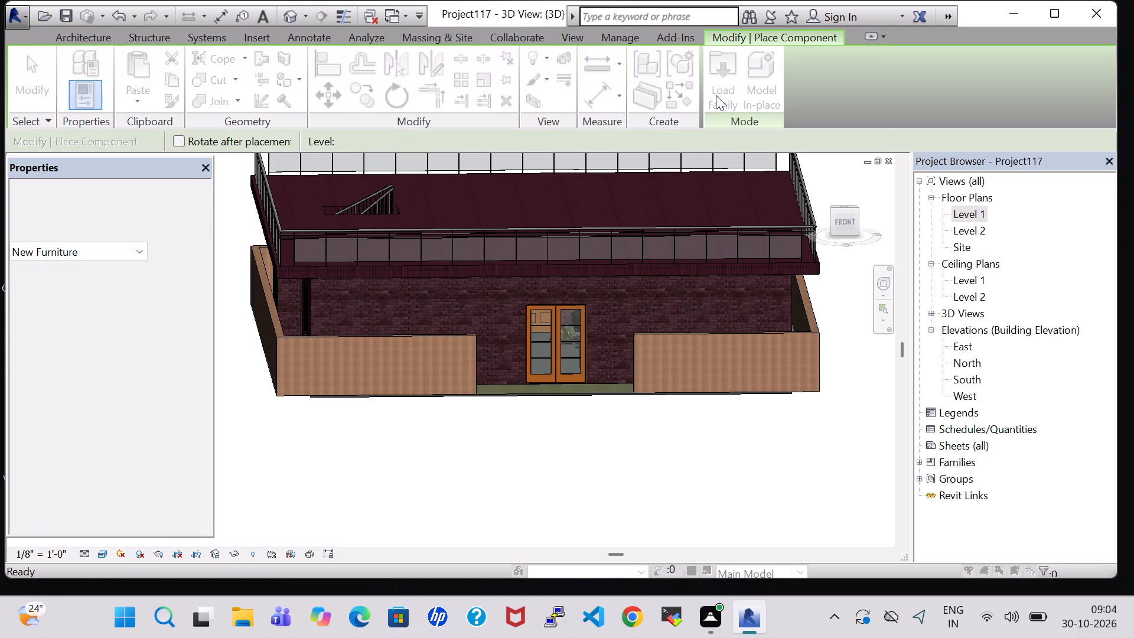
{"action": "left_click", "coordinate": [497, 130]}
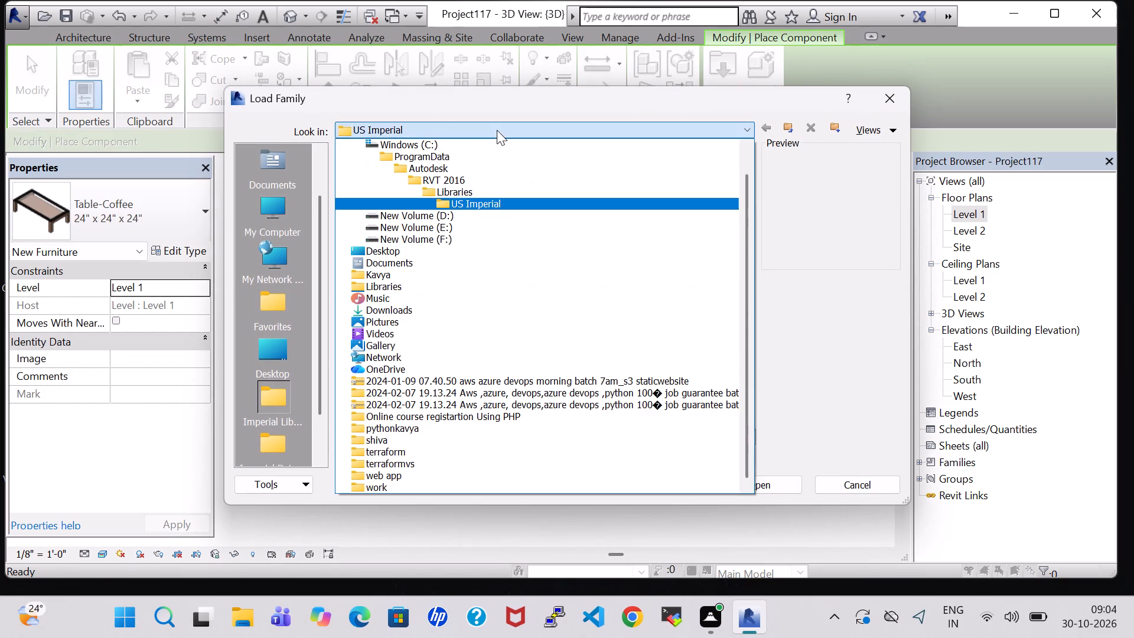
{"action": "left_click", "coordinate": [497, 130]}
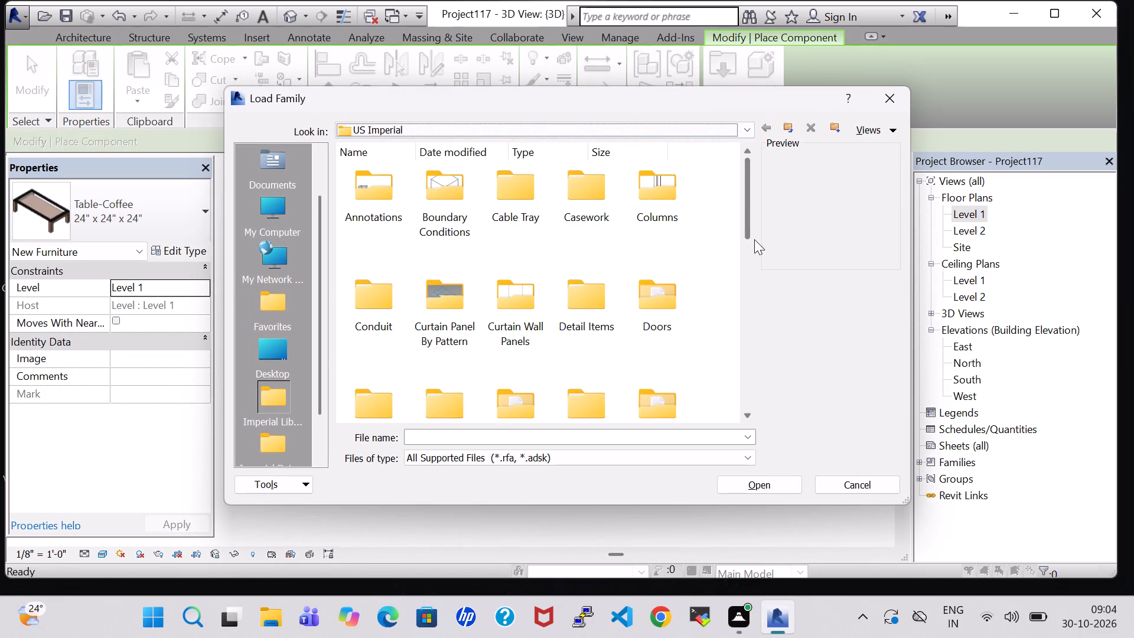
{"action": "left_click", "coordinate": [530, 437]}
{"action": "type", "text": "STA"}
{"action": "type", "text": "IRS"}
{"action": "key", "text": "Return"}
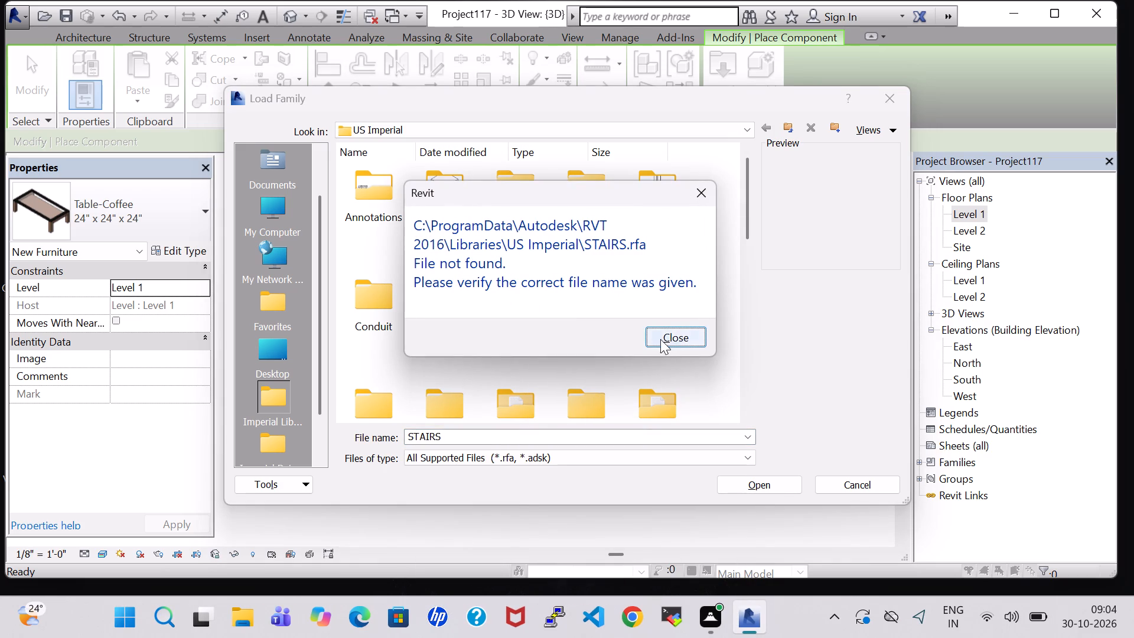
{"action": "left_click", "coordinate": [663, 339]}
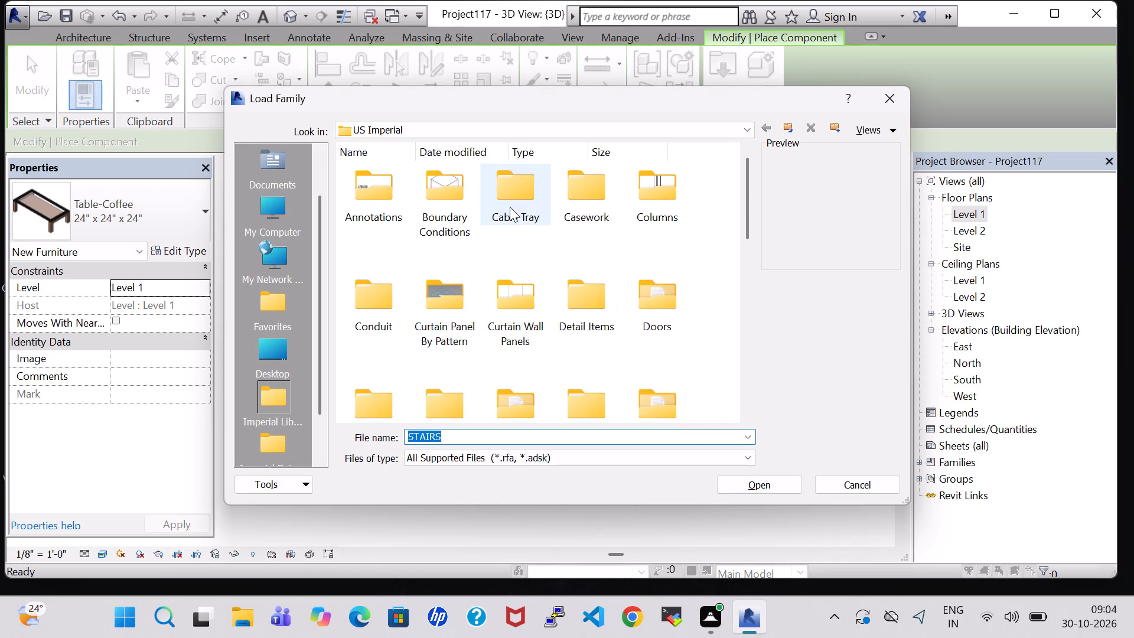
Browse the US Imperial library folders, including Boundary Conditions, Casework, Columns and Annotations, for a stairs family, and leave without loading anything.
{"action": "scroll", "coordinate": [510, 207], "scroll_direction": "down", "scroll_amount": 3}
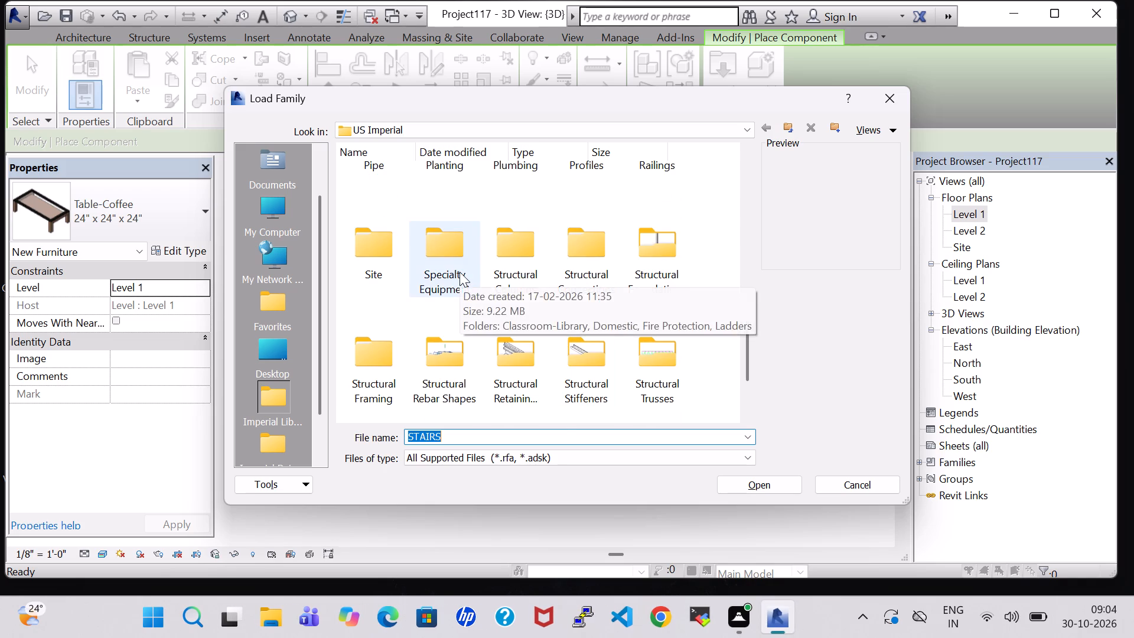
{"action": "scroll", "coordinate": [460, 272], "scroll_direction": "up", "scroll_amount": 7}
{"action": "double_click", "coordinate": [421, 222]}
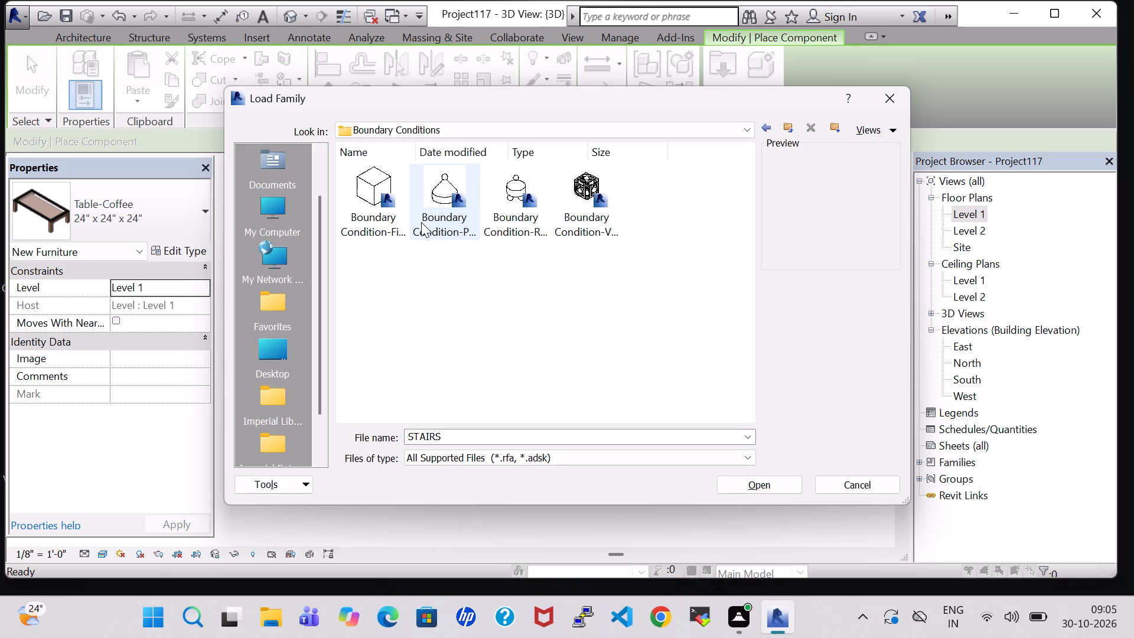
{"action": "left_click", "coordinate": [767, 123]}
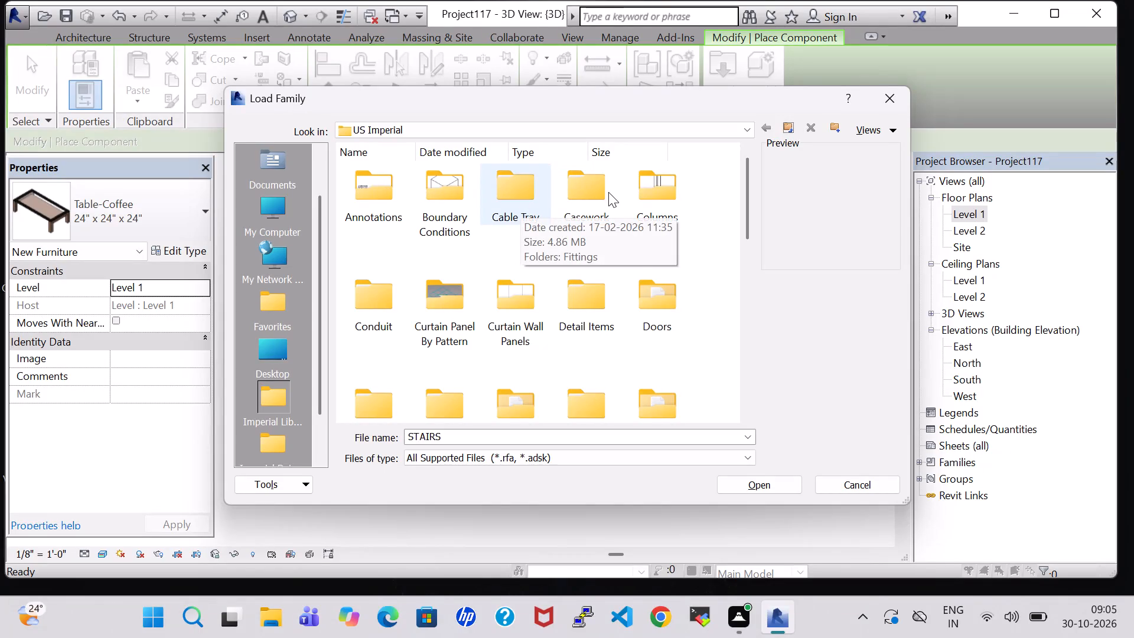
{"action": "double_click", "coordinate": [608, 192]}
{"action": "double_click", "coordinate": [387, 213]}
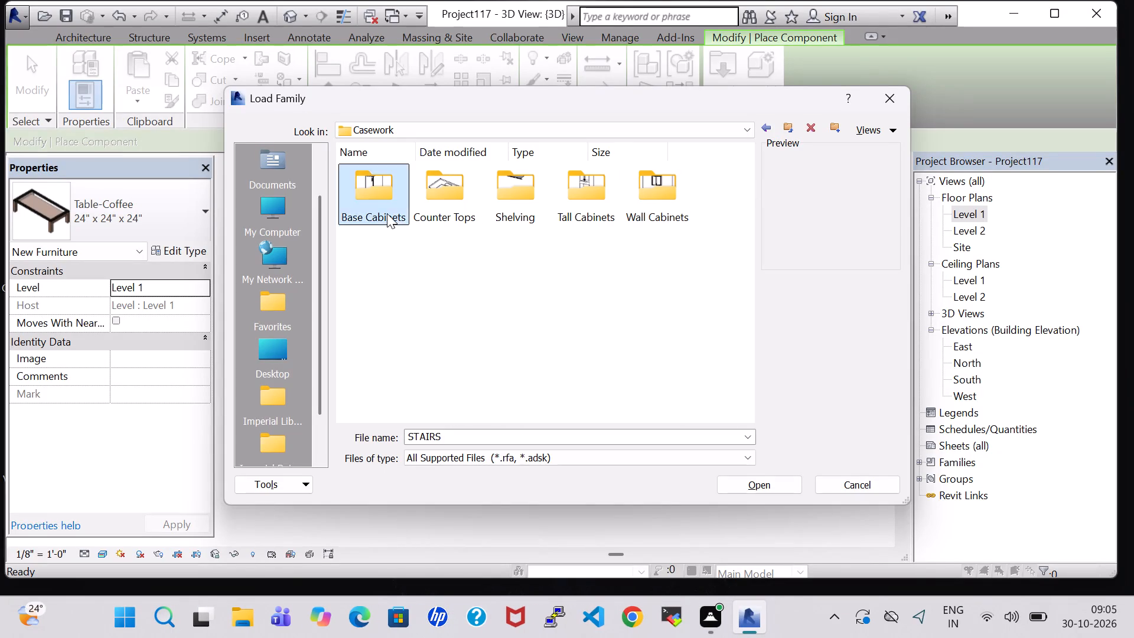
{"action": "left_click", "coordinate": [771, 126]}
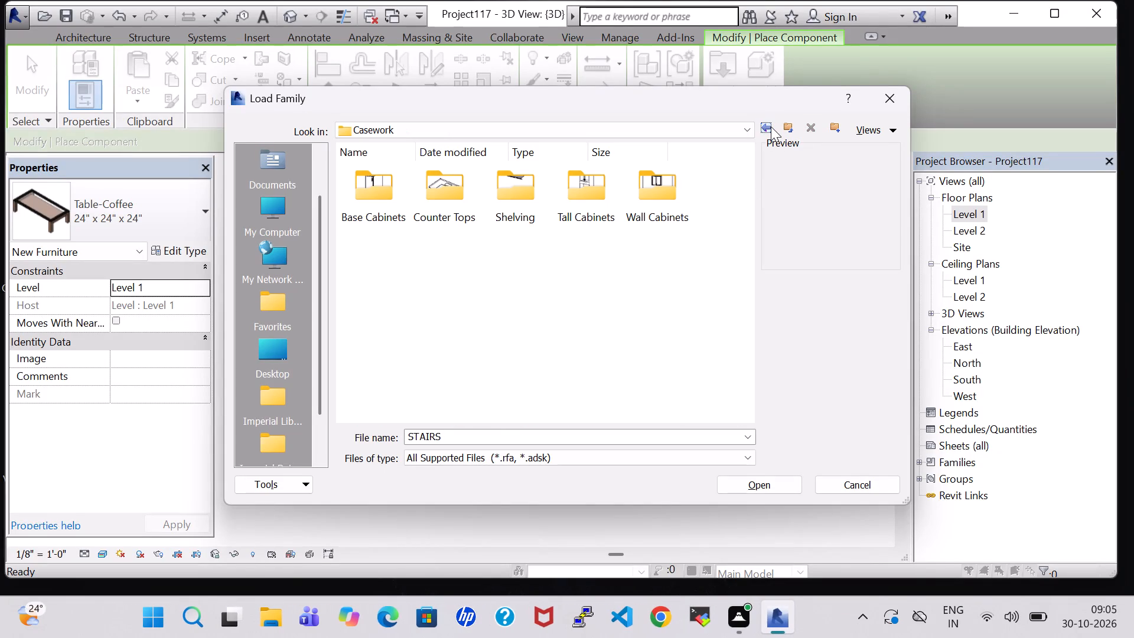
{"action": "double_click", "coordinate": [532, 198]}
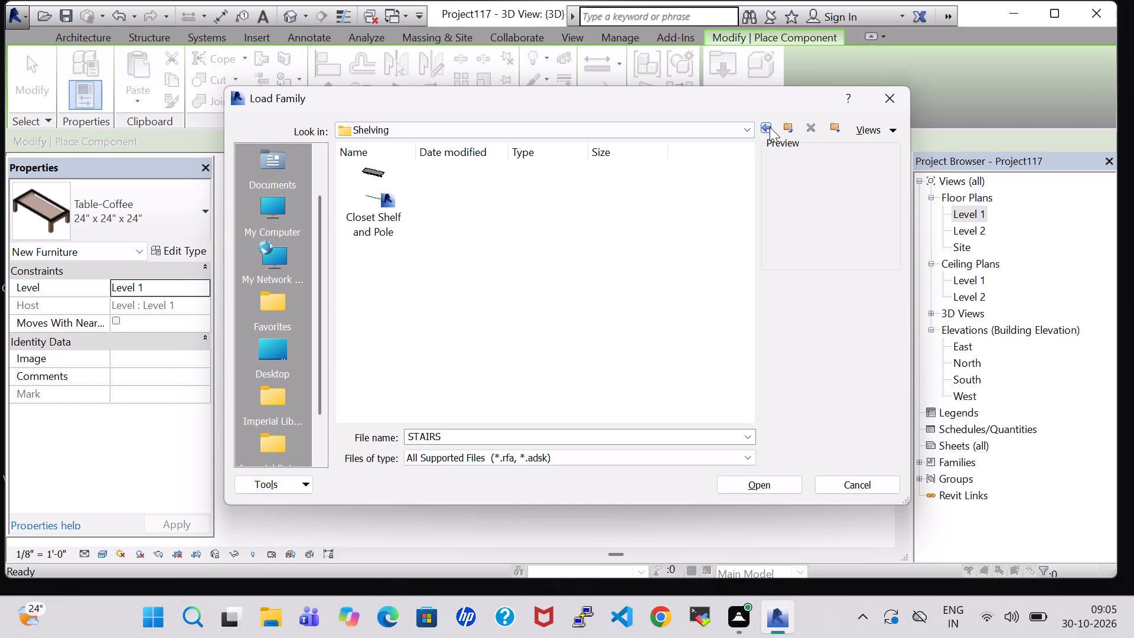
{"action": "left_click", "coordinate": [770, 127]}
{"action": "left_click", "coordinate": [770, 127]}
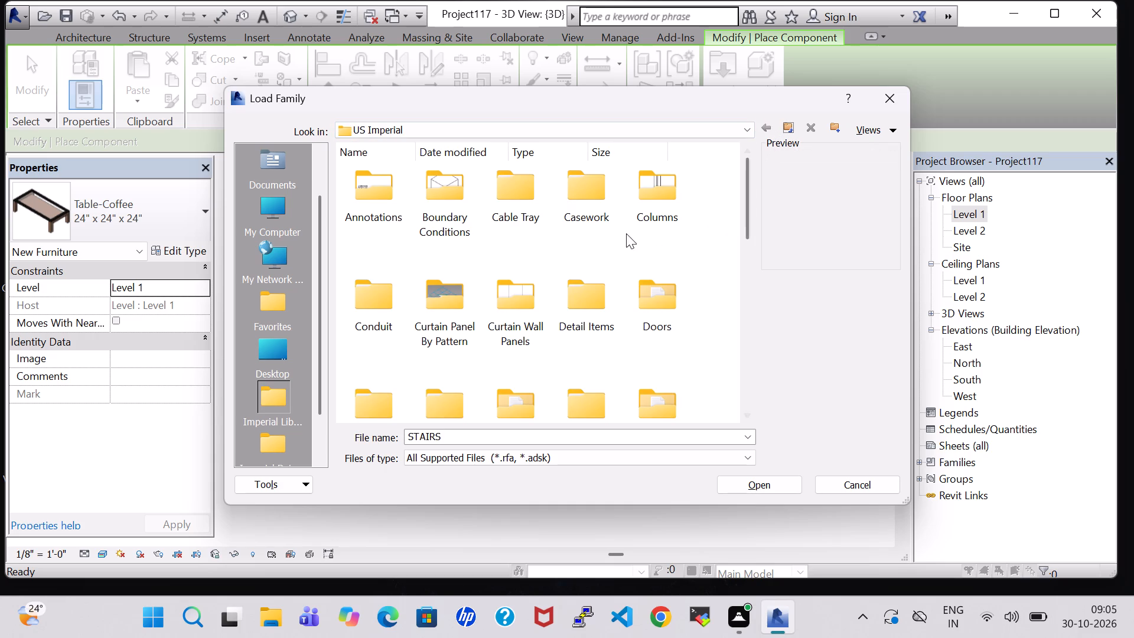
{"action": "double_click", "coordinate": [592, 211]}
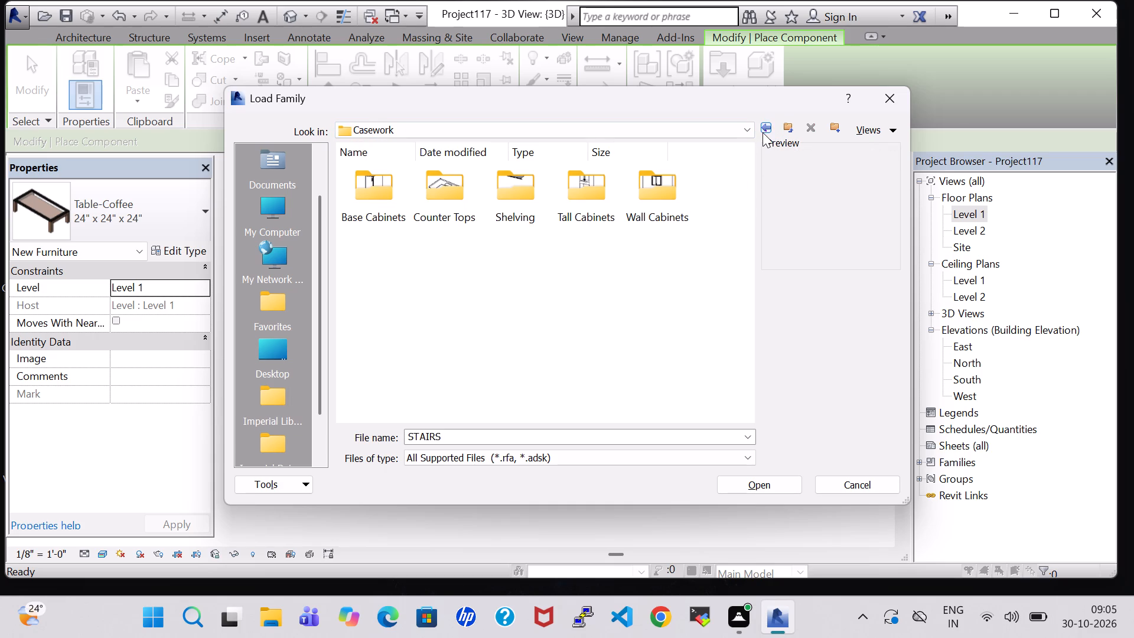
{"action": "left_click", "coordinate": [762, 132]}
{"action": "double_click", "coordinate": [647, 175]}
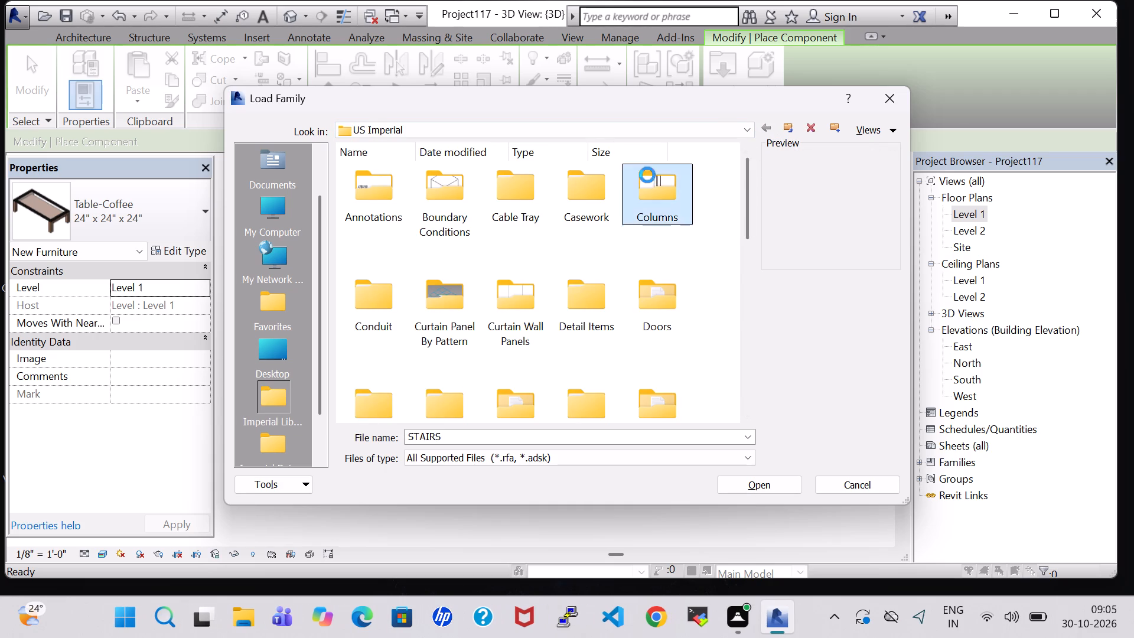
{"action": "left_click", "coordinate": [765, 129]}
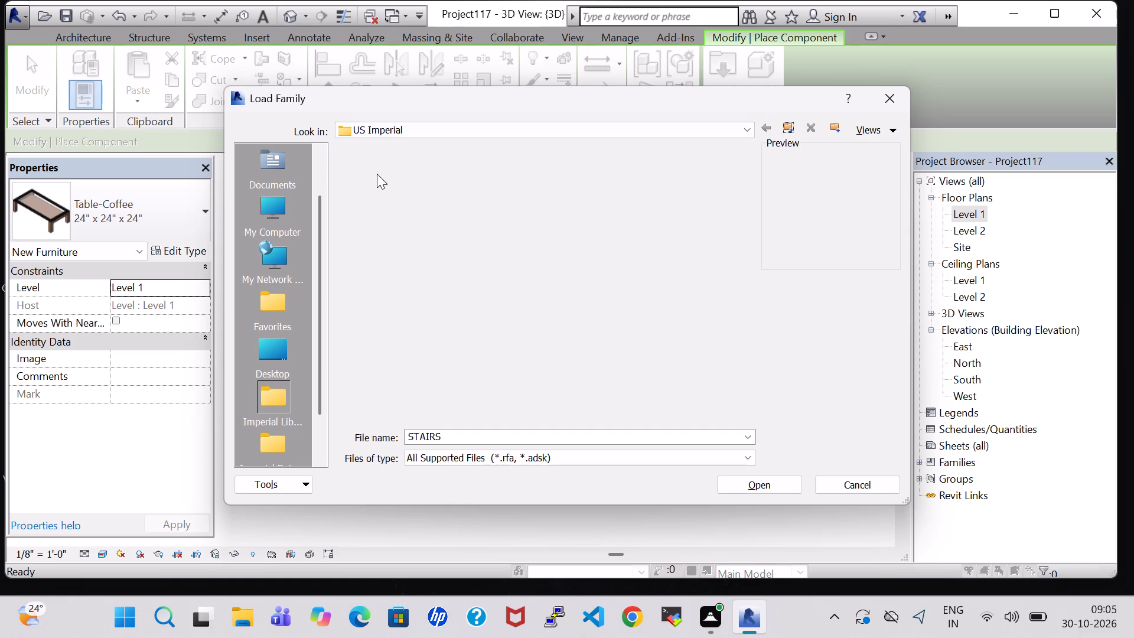
{"action": "double_click", "coordinate": [377, 177]}
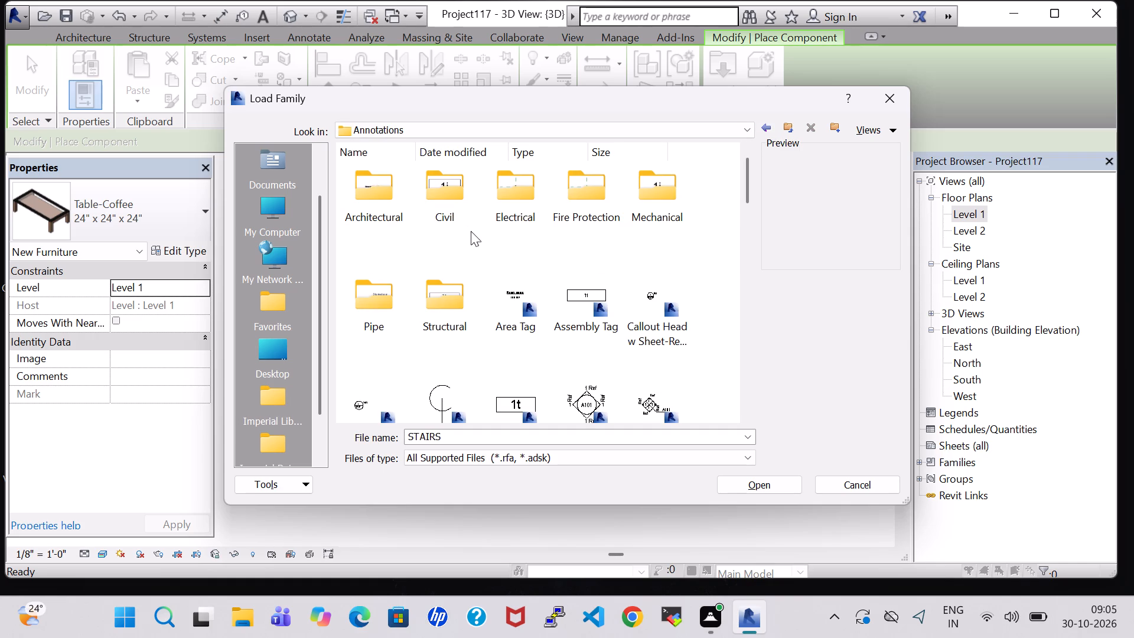
{"action": "scroll", "coordinate": [672, 260], "scroll_direction": "down", "scroll_amount": 2}
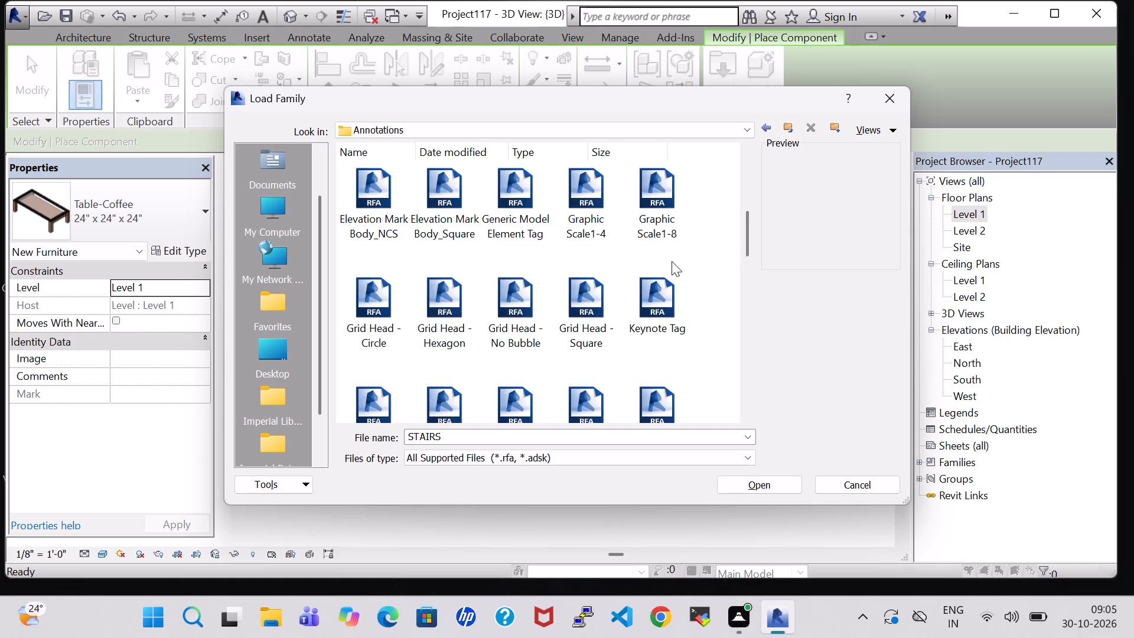
{"action": "double_click", "coordinate": [905, 100]}
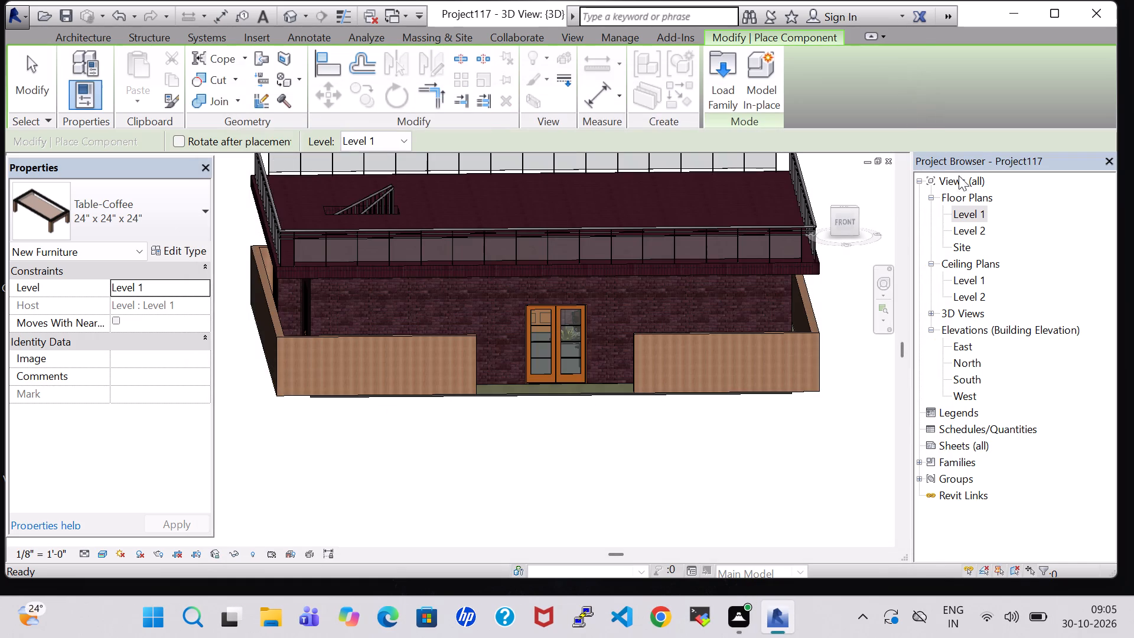
Hide the Roofs category in the 3D view's visibility and graphics overrides.
{"action": "key", "text": "Escape"}
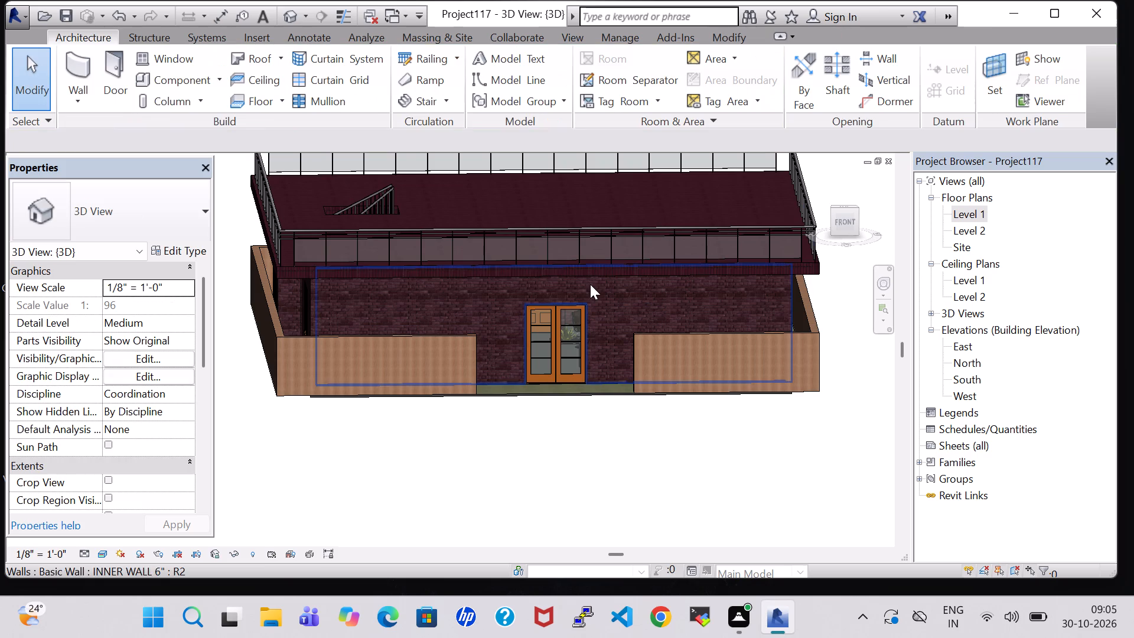
{"action": "middle_click_drag", "start_coordinate": [561, 197], "coordinate": [542, 392], "text": "shift"}
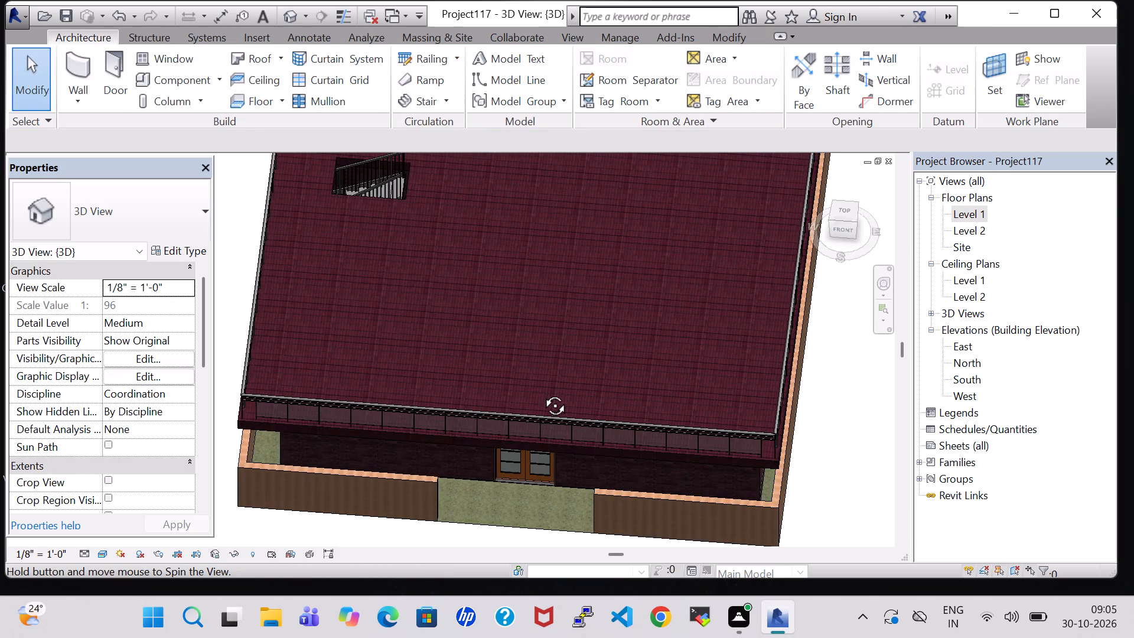
{"action": "type", "text": "VG"}
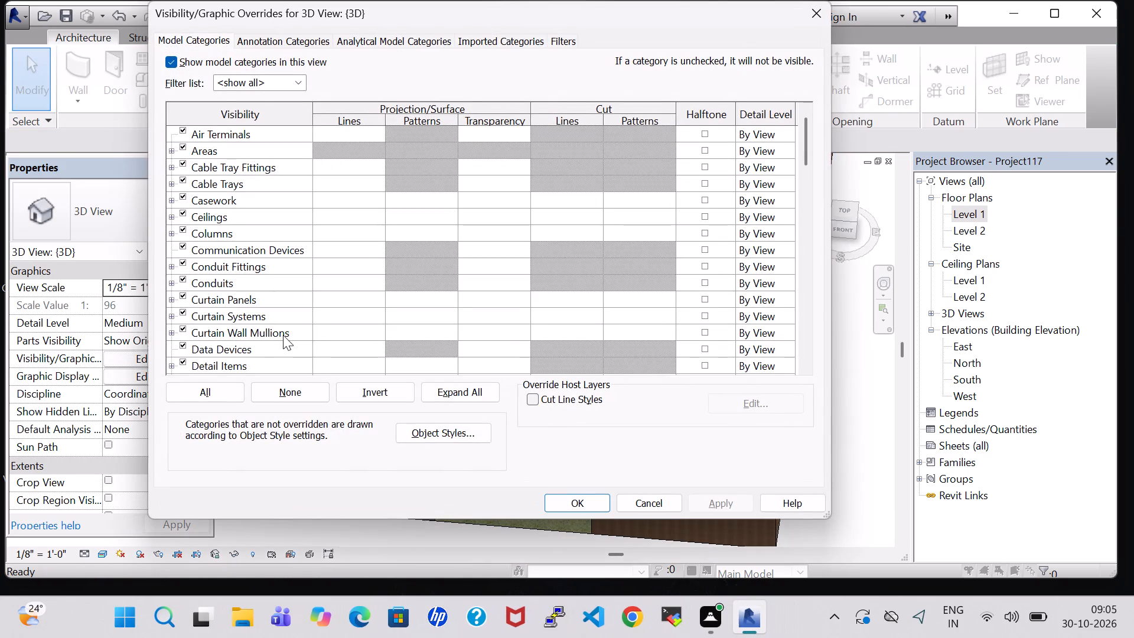
{"action": "key", "text": "r"}
{"action": "scroll", "coordinate": [283, 335], "scroll_direction": "down", "scroll_amount": 5}
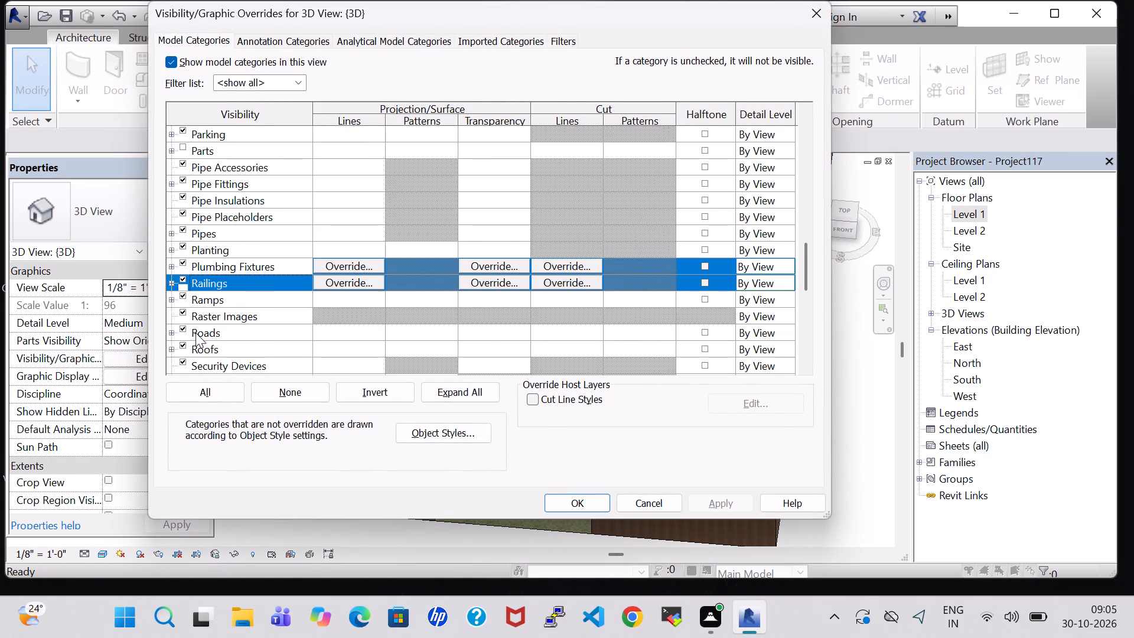
{"action": "left_click", "coordinate": [181, 330]}
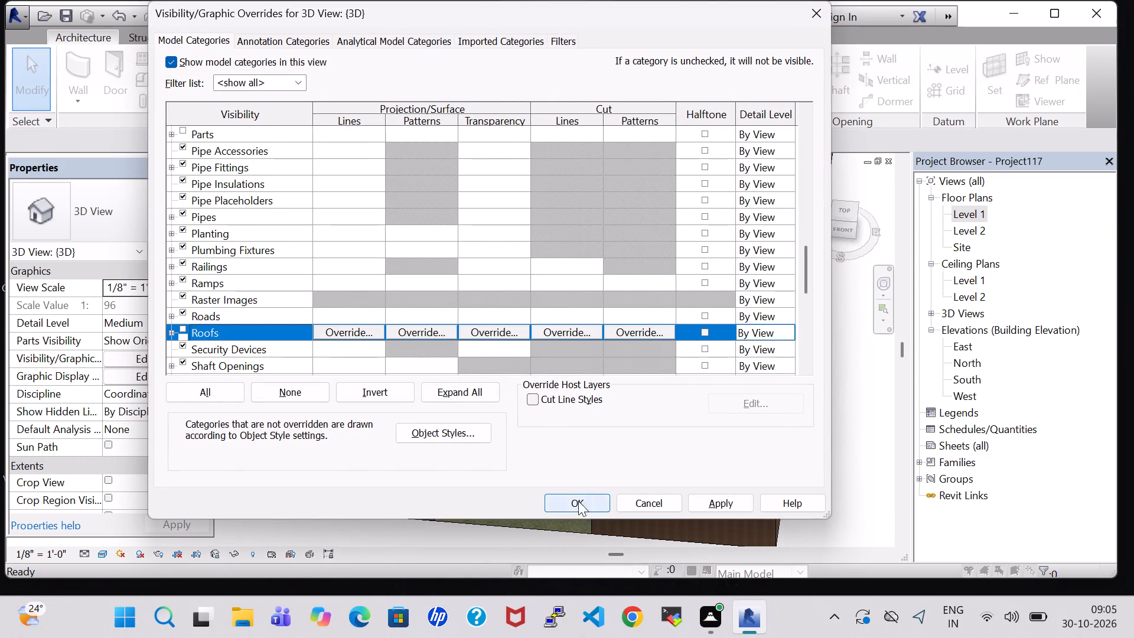
{"action": "left_click", "coordinate": [577, 501]}
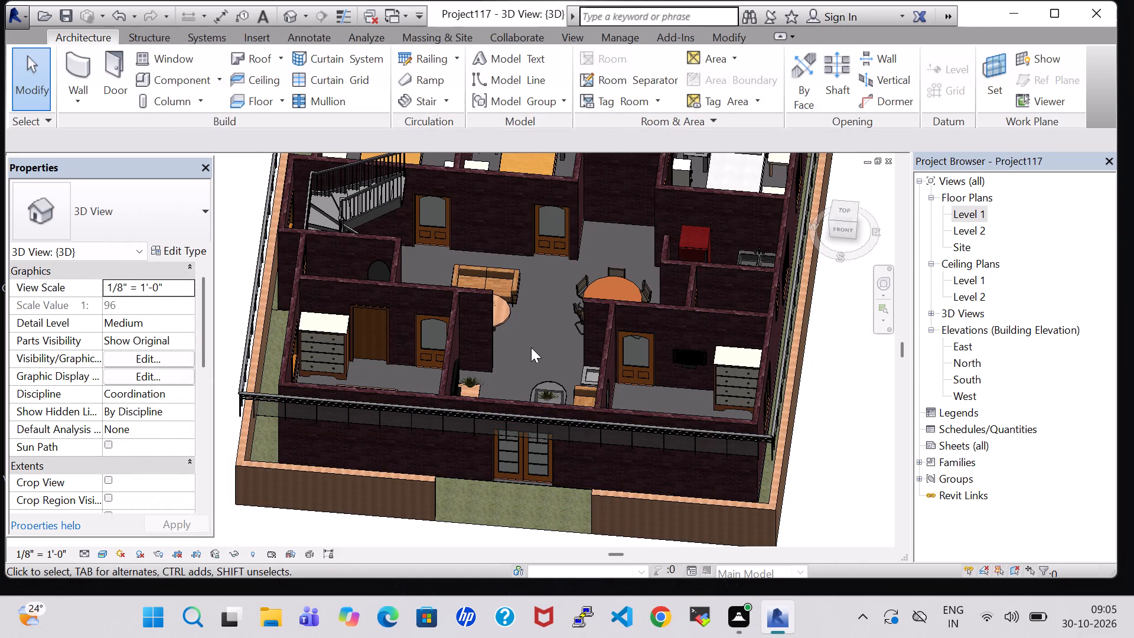
Load the RPC Female family from the Entourage folder of the US Imperial library.
{"action": "middle_click_drag", "start_coordinate": [531, 347], "coordinate": [562, 452], "text": "shift"}
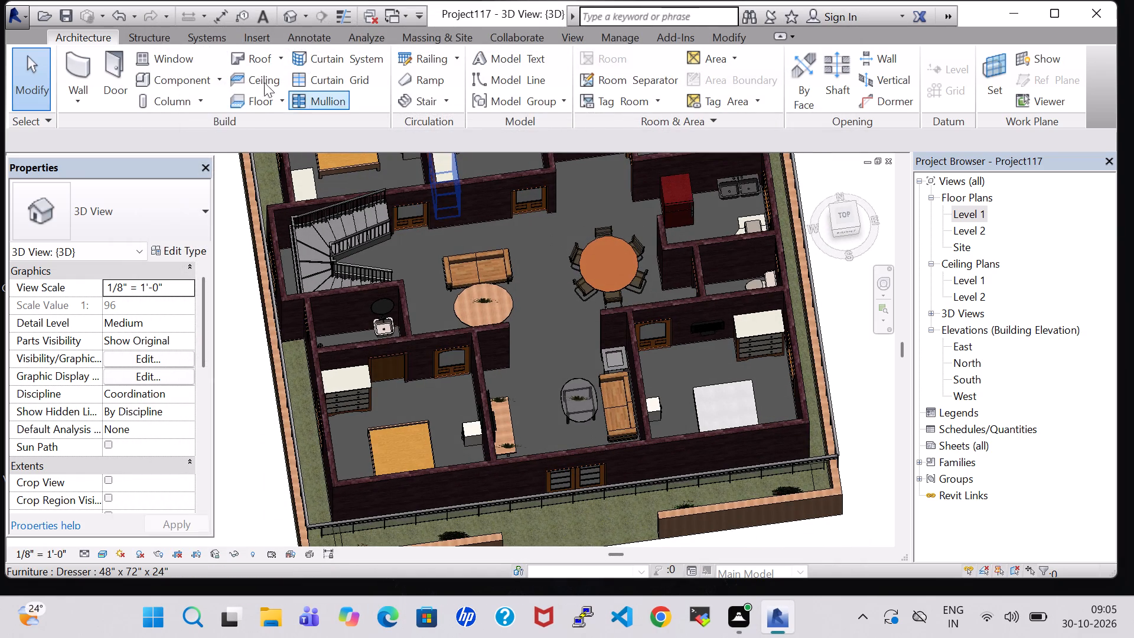
{"action": "left_click", "coordinate": [220, 80]}
{"action": "left_click", "coordinate": [188, 115]}
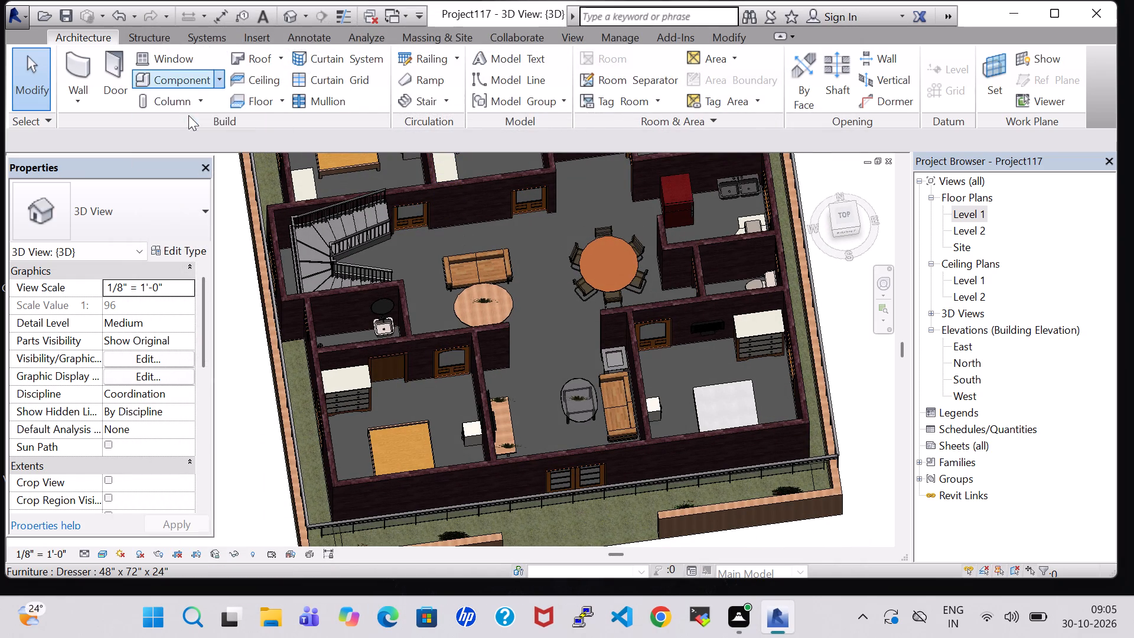
{"action": "left_click", "coordinate": [726, 80]}
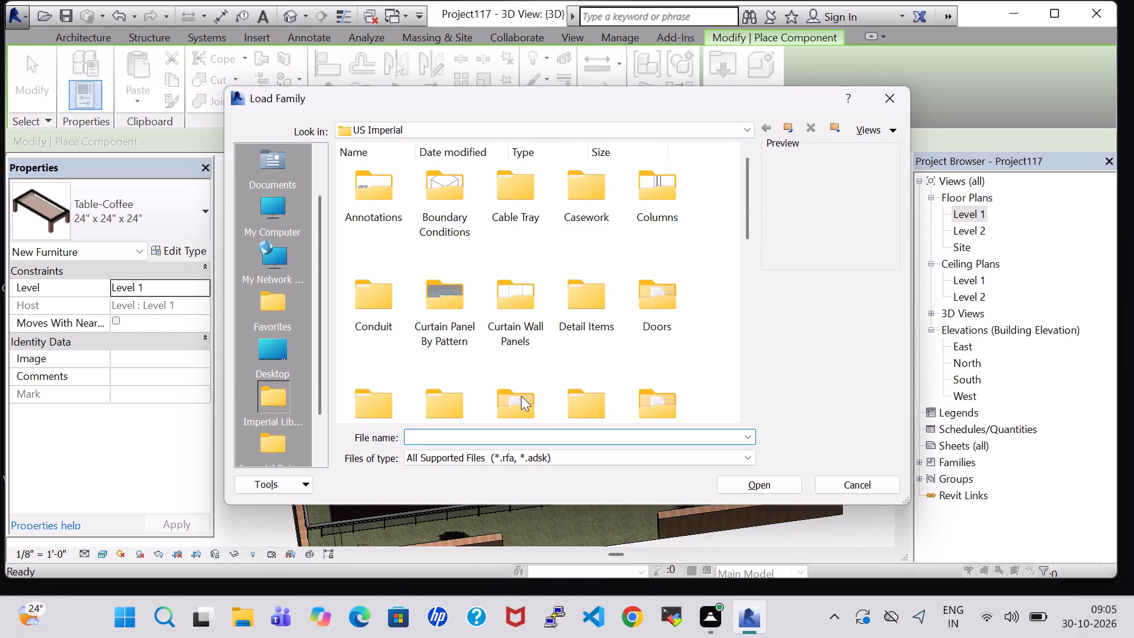
{"action": "double_click", "coordinate": [521, 396]}
{"action": "left_click", "coordinate": [533, 210]}
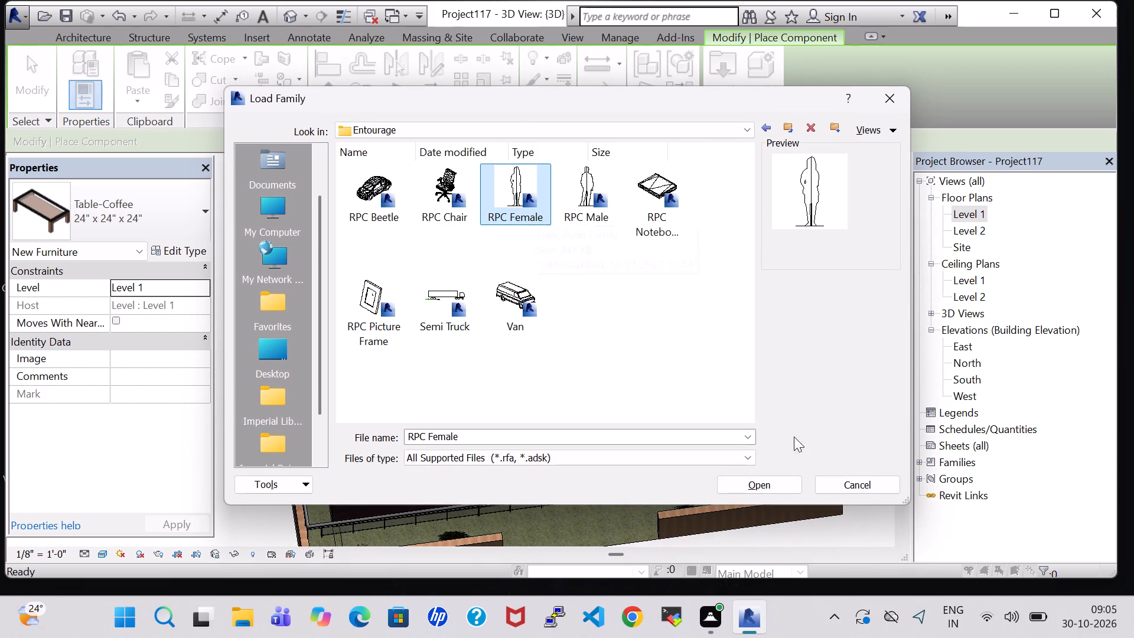
{"action": "left_click", "coordinate": [771, 484]}
{"action": "scroll", "coordinate": [561, 374], "scroll_direction": "up", "scroll_amount": 5}
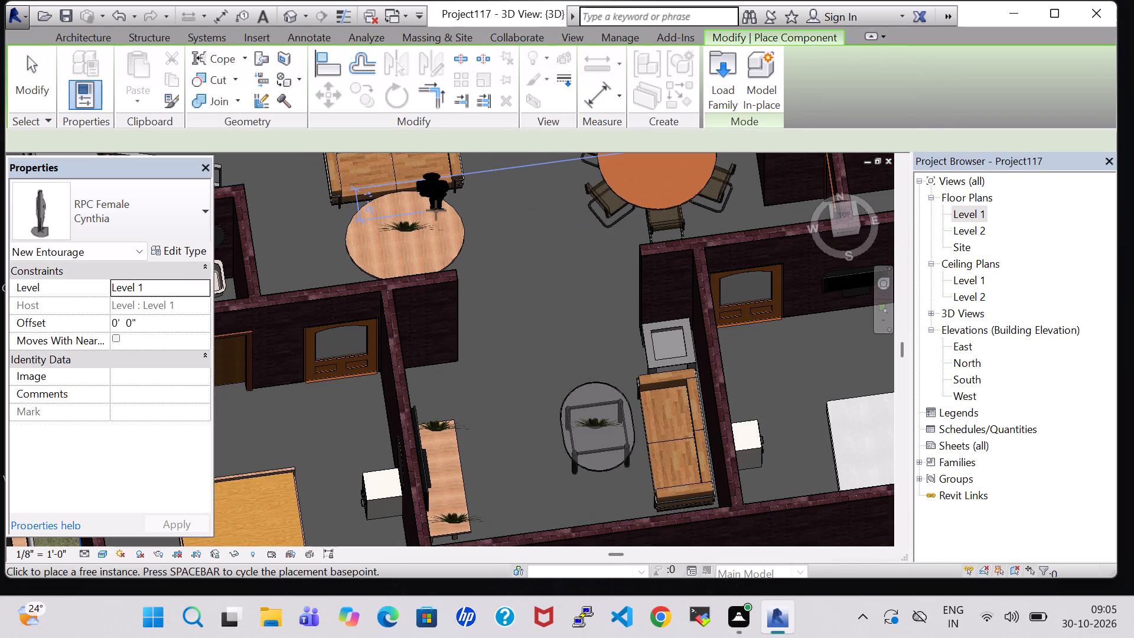
Place an RPC Female figure at the front edge of the Living/Dining Hall sofa in the Level 1 floor plan.
{"action": "double_click", "coordinate": [956, 211]}
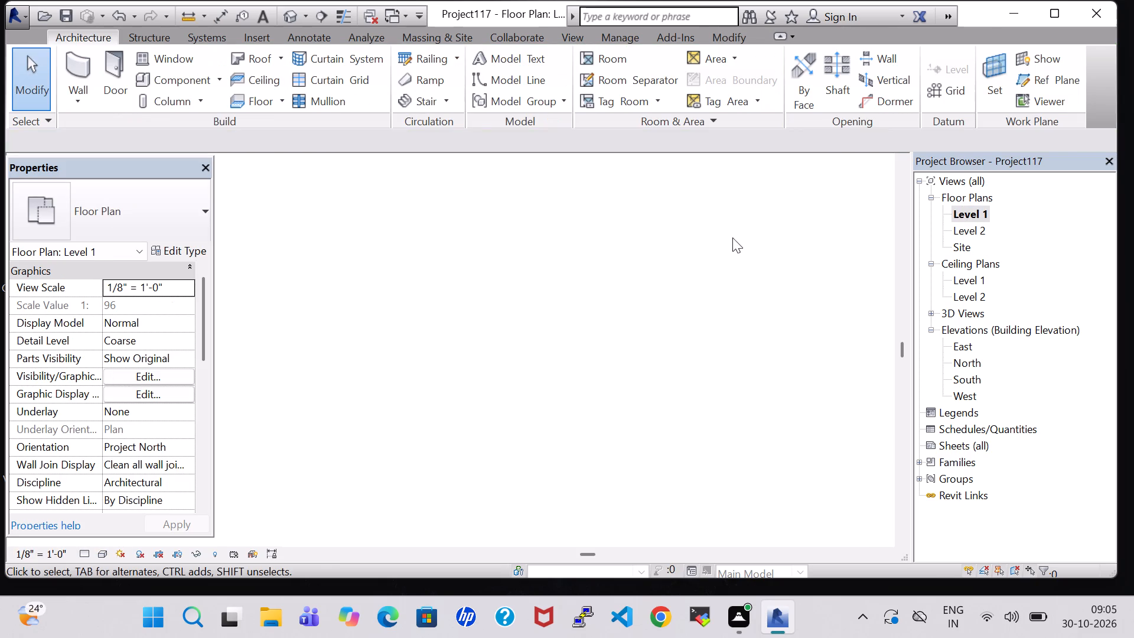
{"action": "scroll", "coordinate": [509, 327], "scroll_direction": "down", "scroll_amount": 8}
{"action": "middle_click_drag", "start_coordinate": [509, 327], "coordinate": [409, 301]}
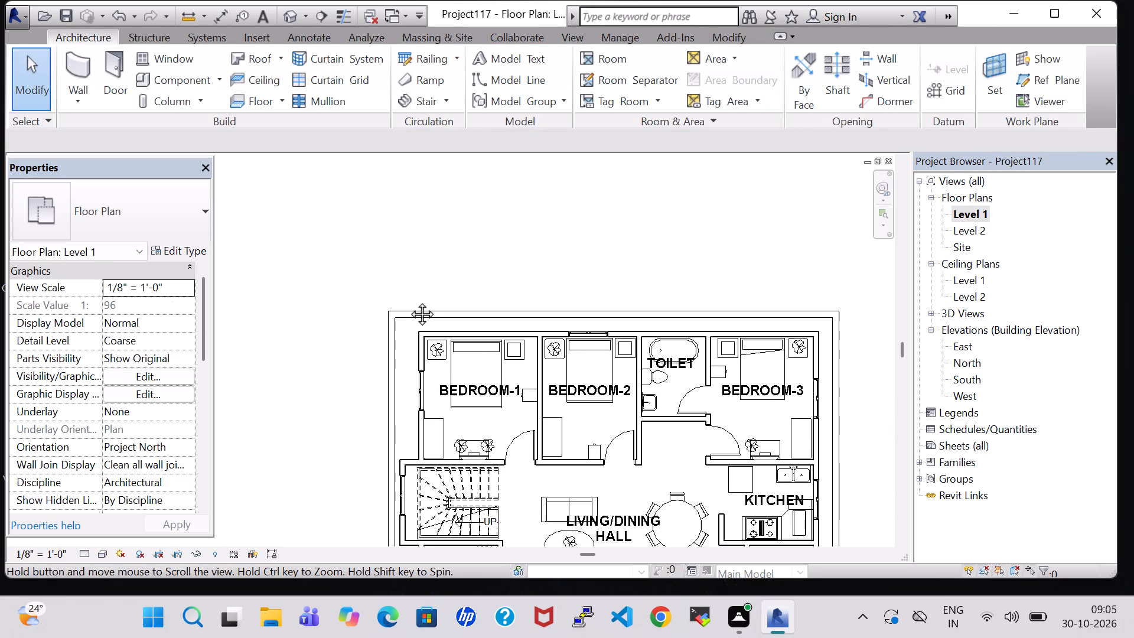
{"action": "middle_click_drag", "start_coordinate": [409, 301], "coordinate": [405, 300]}
{"action": "middle_click_drag", "start_coordinate": [627, 430], "coordinate": [575, 306]}
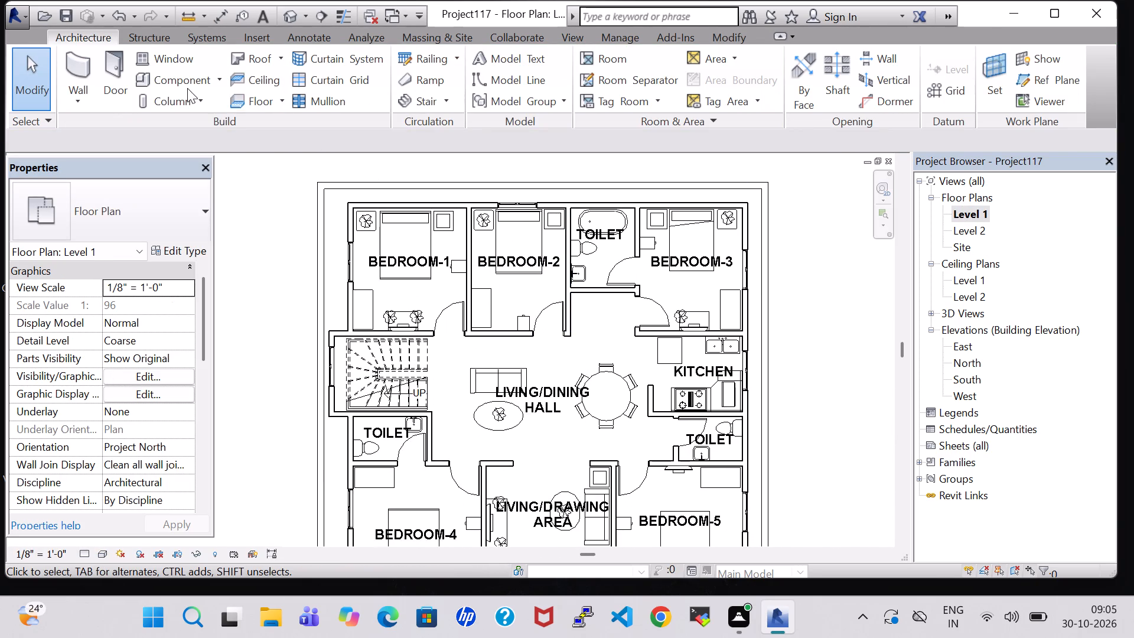
{"action": "left_click", "coordinate": [175, 85]}
{"action": "scroll", "coordinate": [509, 391], "scroll_direction": "up", "scroll_amount": 6}
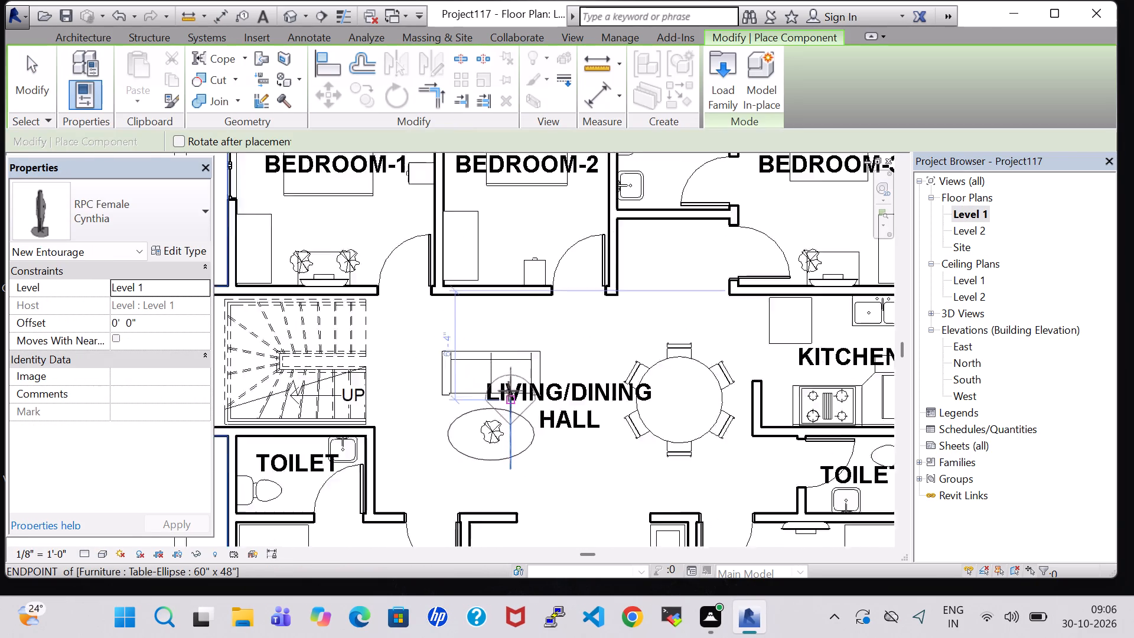
{"action": "scroll", "coordinate": [509, 391], "scroll_direction": "up", "scroll_amount": 2}
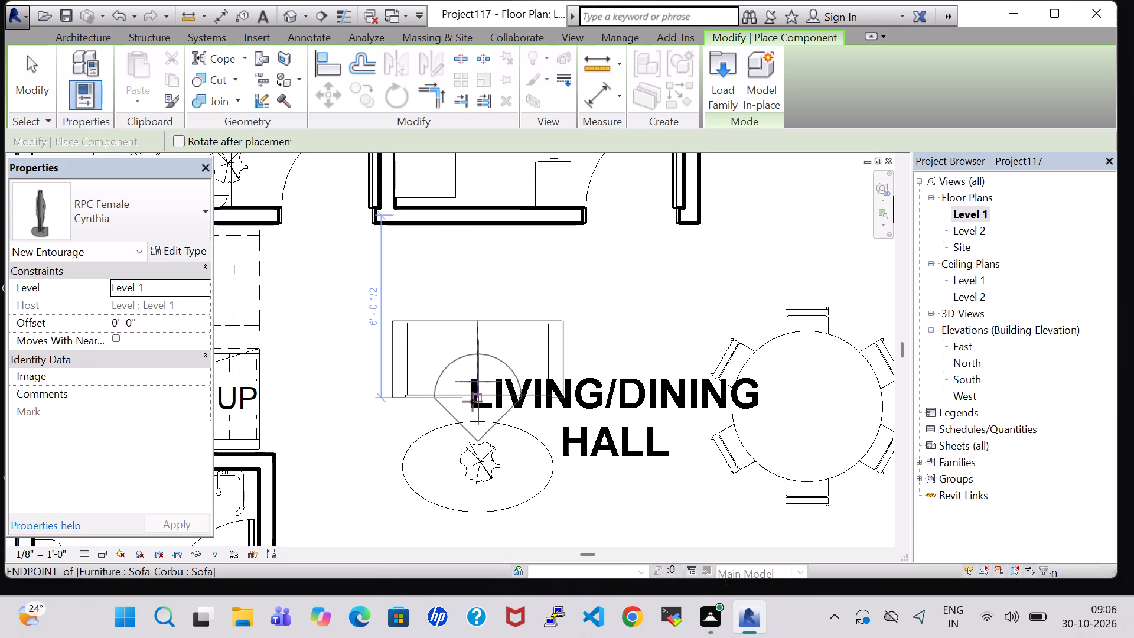
{"action": "left_click", "coordinate": [472, 402]}
Place a second RPC Female figure on the Living/Drawing Area sofa, rotated to face the oval table.
{"action": "scroll", "coordinate": [598, 510], "scroll_direction": "up", "scroll_amount": 1}
{"action": "middle_click_drag", "start_coordinate": [598, 510], "coordinate": [565, 304]}
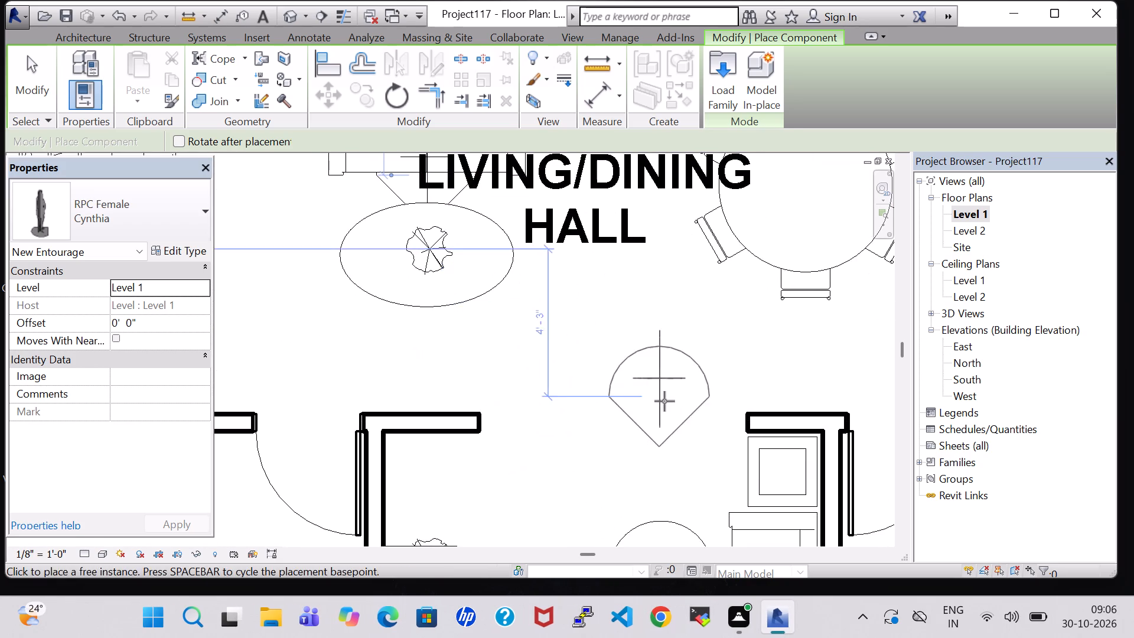
{"action": "middle_click_drag", "start_coordinate": [669, 410], "coordinate": [548, 247]}
{"action": "key", "text": "space"}
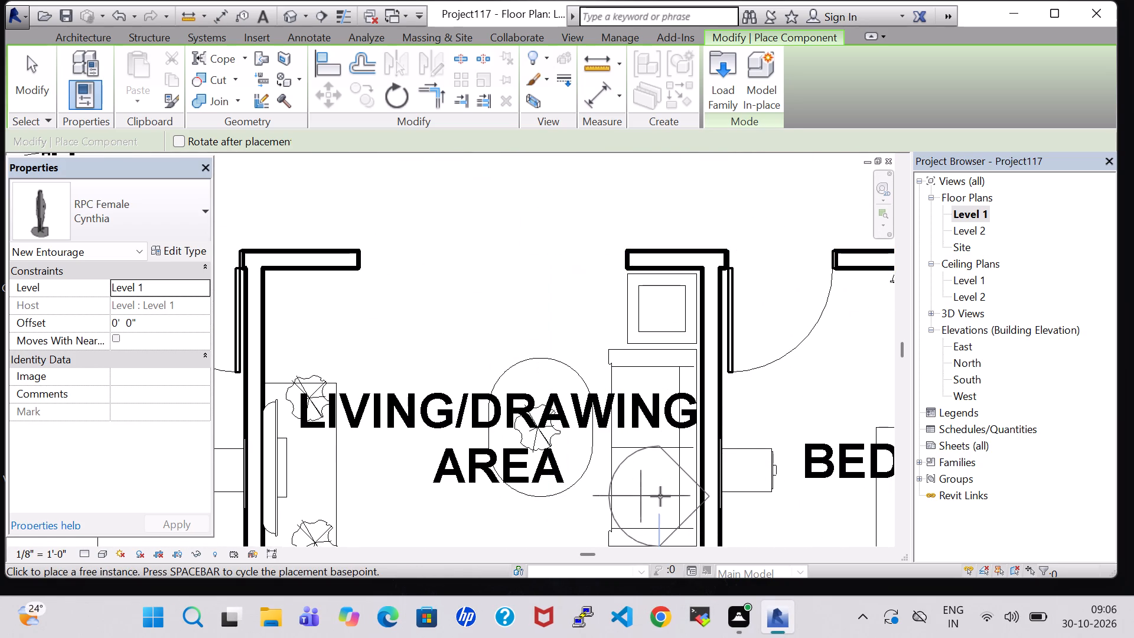
{"action": "key", "text": "space"}
{"action": "key", "text": "space"}
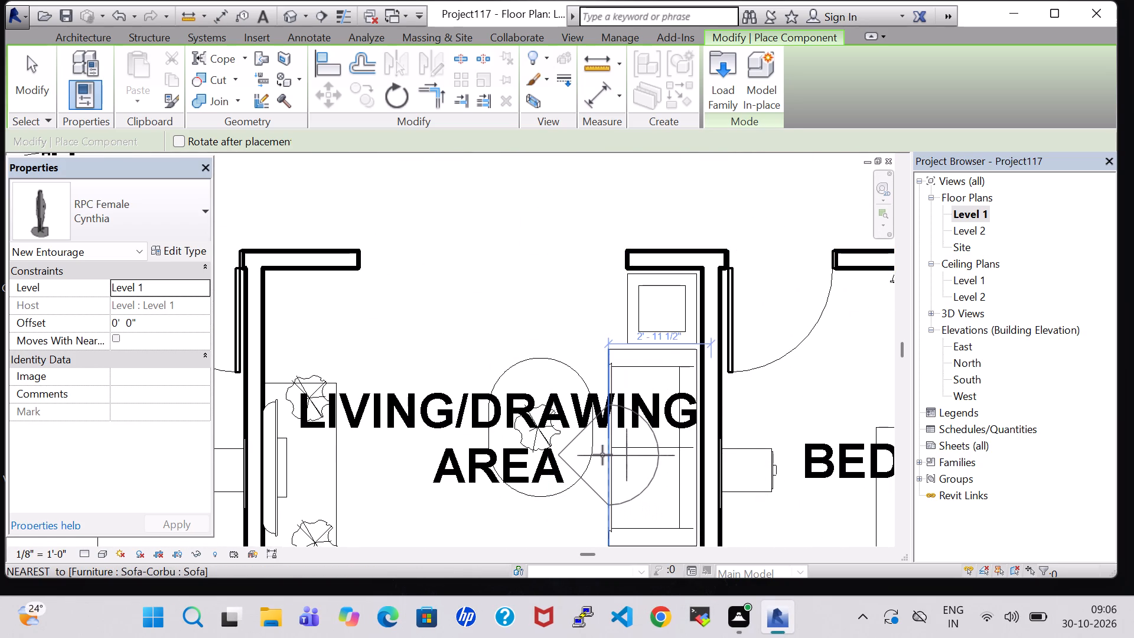
{"action": "left_click", "coordinate": [602, 455]}
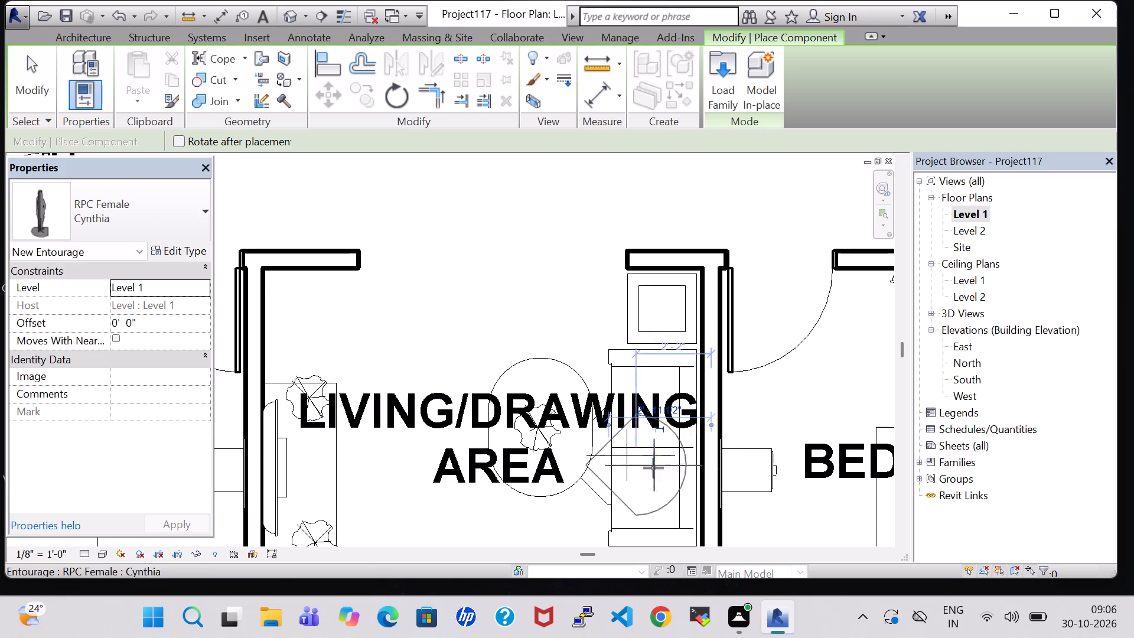
{"action": "key", "text": "Escape"}
{"action": "key", "text": "Escape"}
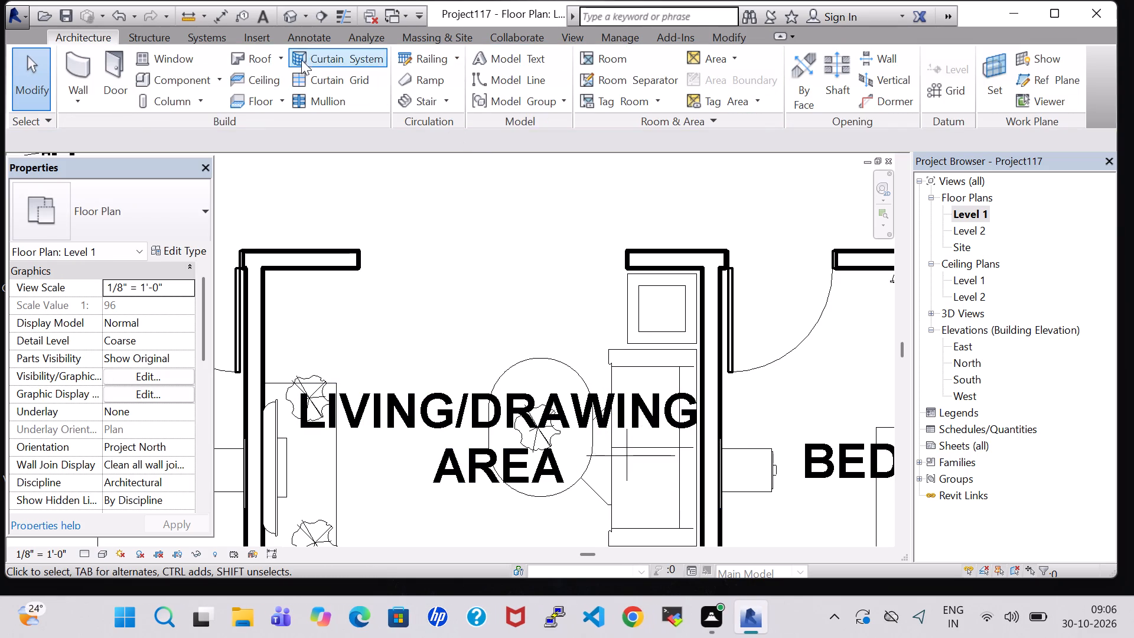
In the 3D view, nudge the Living/Drawing Area figure forward on its sofa, toward the oval table.
{"action": "left_click", "coordinate": [283, 17]}
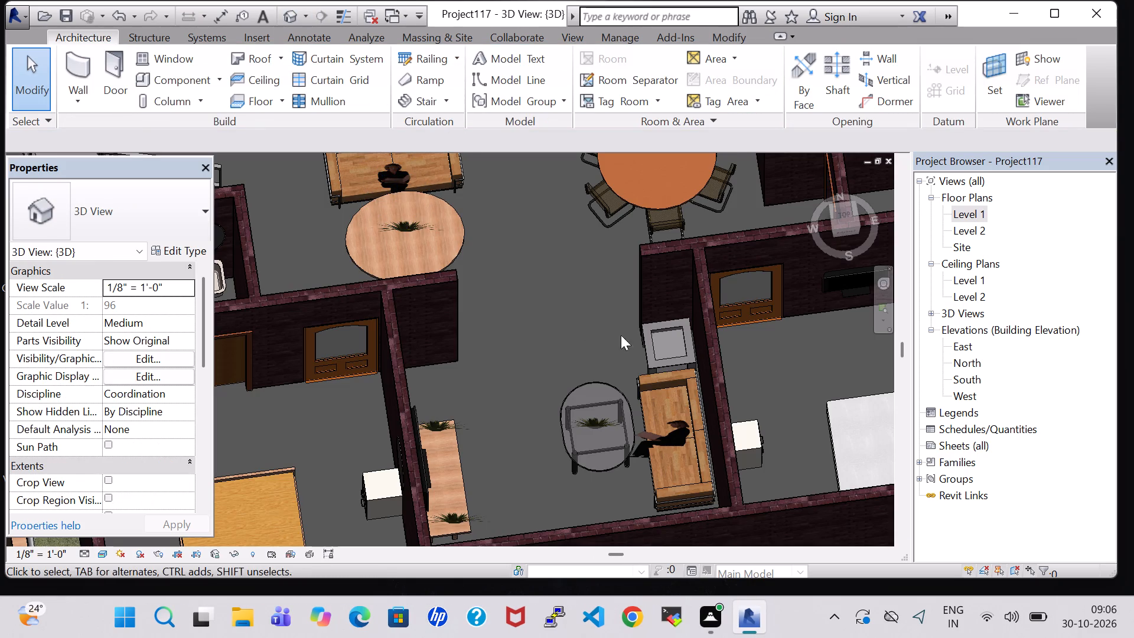
{"action": "scroll", "coordinate": [661, 372], "scroll_direction": "up", "scroll_amount": 6}
{"action": "middle_click_drag", "start_coordinate": [655, 393], "coordinate": [517, 233]}
{"action": "scroll", "coordinate": [655, 393], "scroll_direction": "up", "scroll_amount": 1}
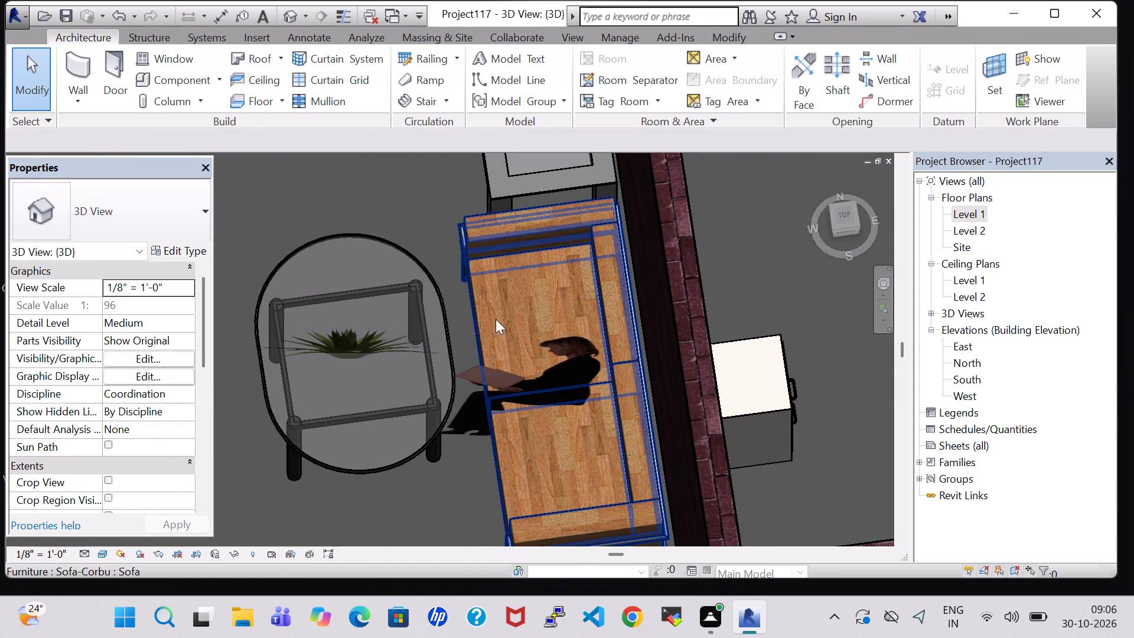
{"action": "left_click", "coordinate": [453, 481]}
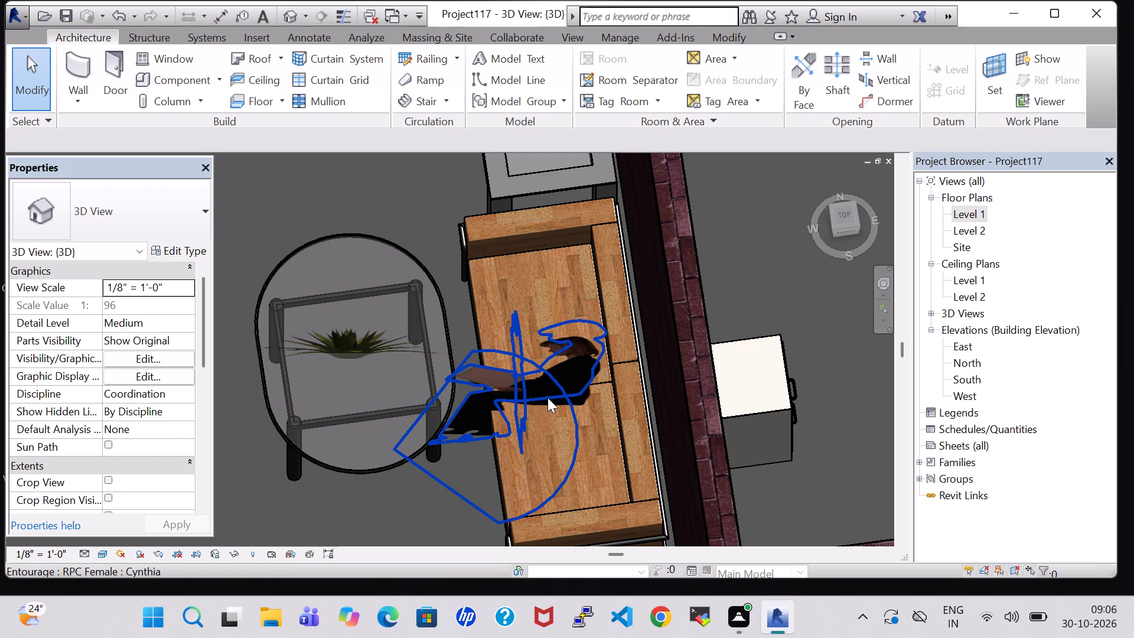
{"action": "left_click", "coordinate": [548, 398]}
{"action": "key", "text": "Left"}
{"action": "key", "text": "Left"}
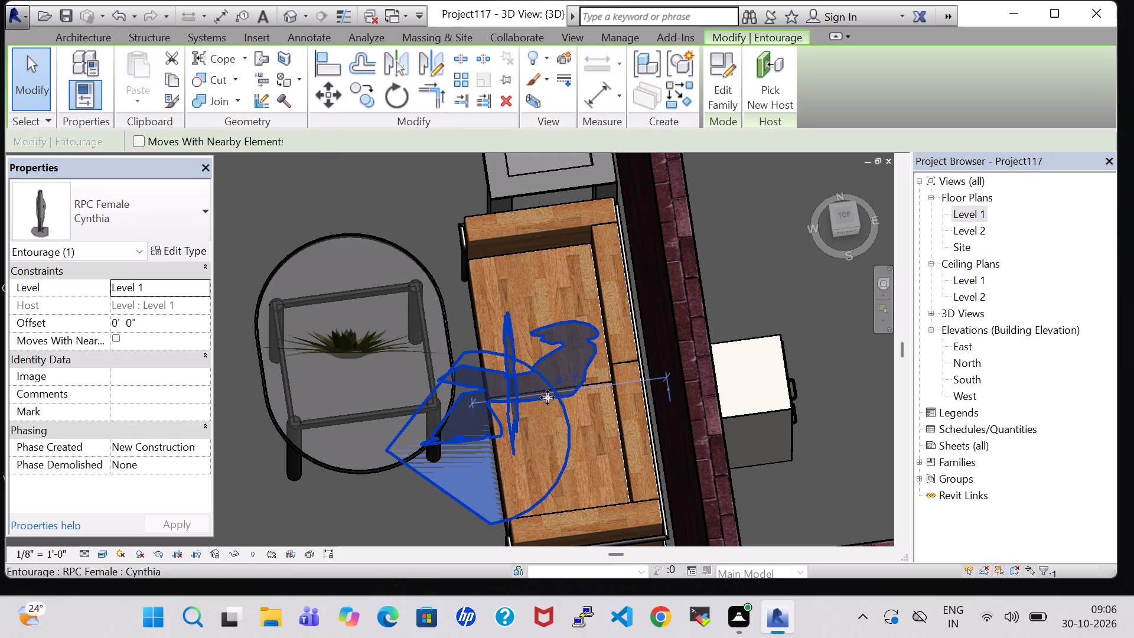
{"action": "key", "text": "Left"}
{"action": "key", "text": "Left"}
{"action": "key", "text": "Left"}
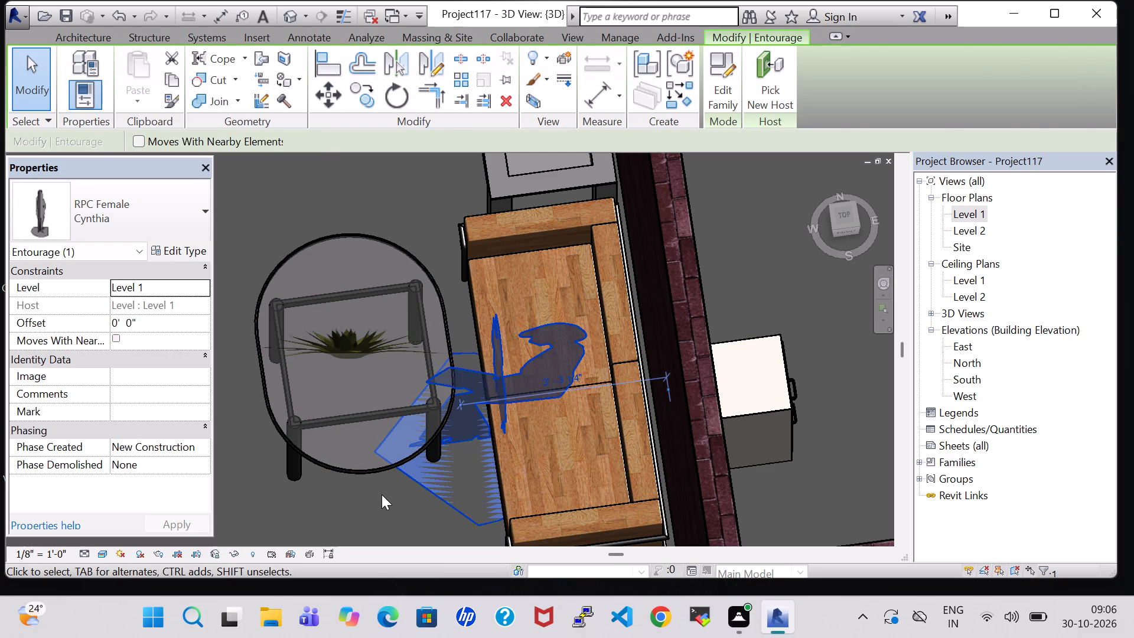
{"action": "left_click", "coordinate": [377, 496]}
Nudge the oval glass table in the Living/Drawing Area away from the seated figure.
{"action": "left_click", "coordinate": [445, 326]}
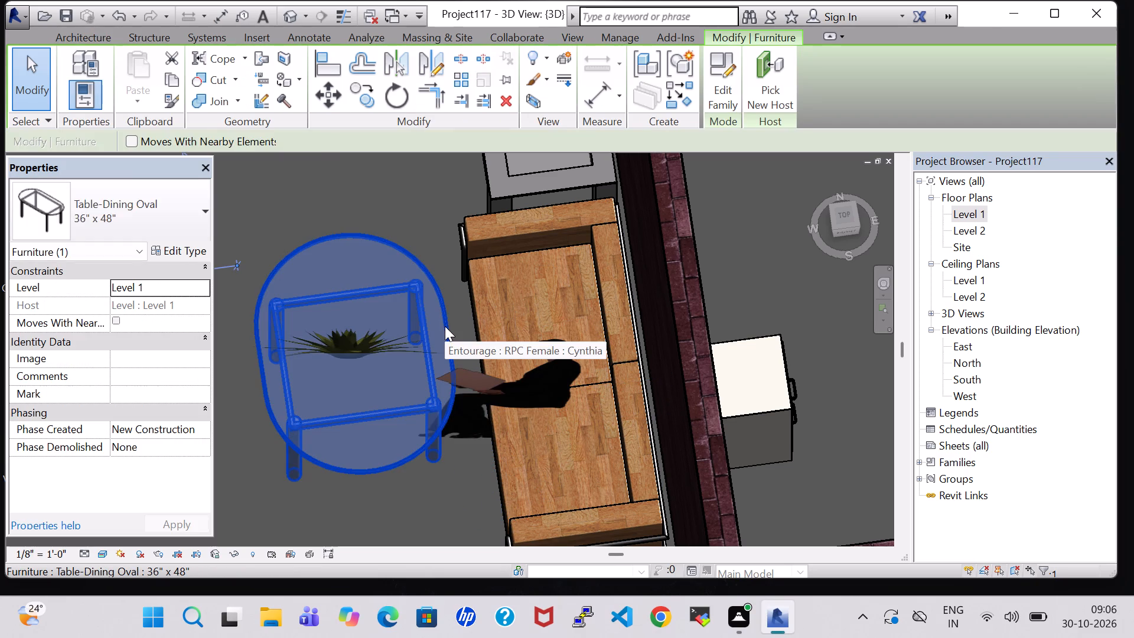
{"action": "key", "text": "Left"}
{"action": "key", "text": "Left"}
{"action": "key", "text": "Left"}
{"action": "key", "text": "Left"}
{"action": "key", "text": "Left"}
{"action": "key", "text": "Left"}
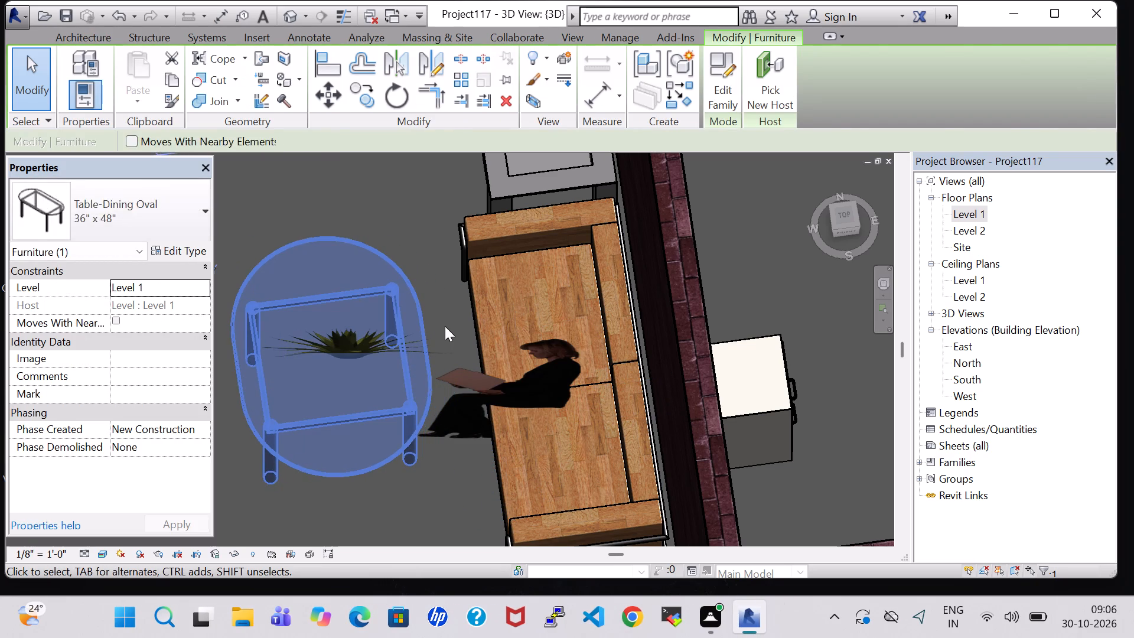
{"action": "left_click", "coordinate": [445, 326]}
Nudge the agave plant in the same direction to recentre it on the moved oval table.
{"action": "left_click", "coordinate": [380, 333]}
{"action": "key", "text": "Left"}
{"action": "key", "text": "Left"}
{"action": "key", "text": "Left"}
{"action": "key", "text": "Left"}
{"action": "key", "text": "Left"}
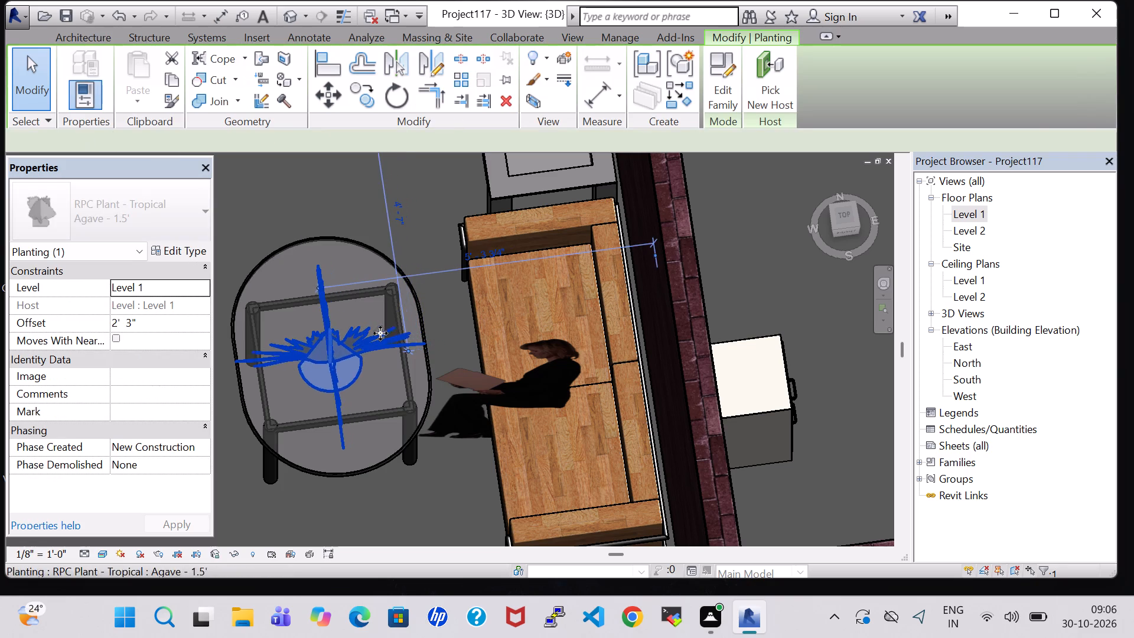
{"action": "left_click", "coordinate": [434, 477]}
Set the offset of the agave plant on the oval table to 2' 5".
{"action": "middle_click_drag", "start_coordinate": [392, 495], "coordinate": [387, 490], "text": "shift"}
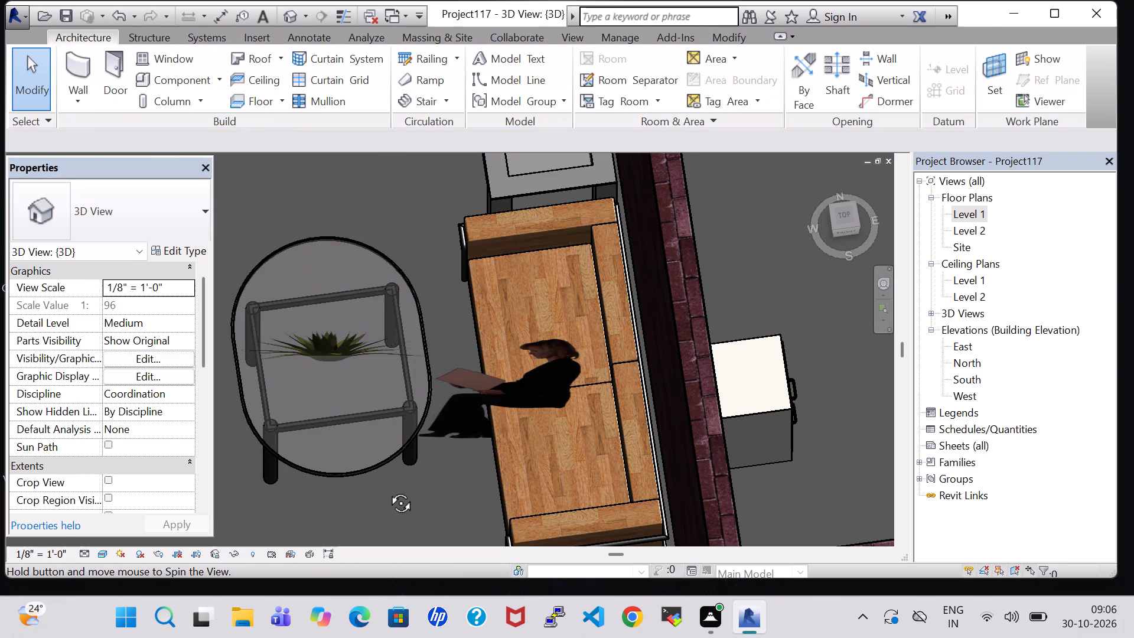
{"action": "middle_click_drag", "start_coordinate": [387, 490], "coordinate": [393, 420], "text": "shift"}
{"action": "left_click", "coordinate": [342, 328]}
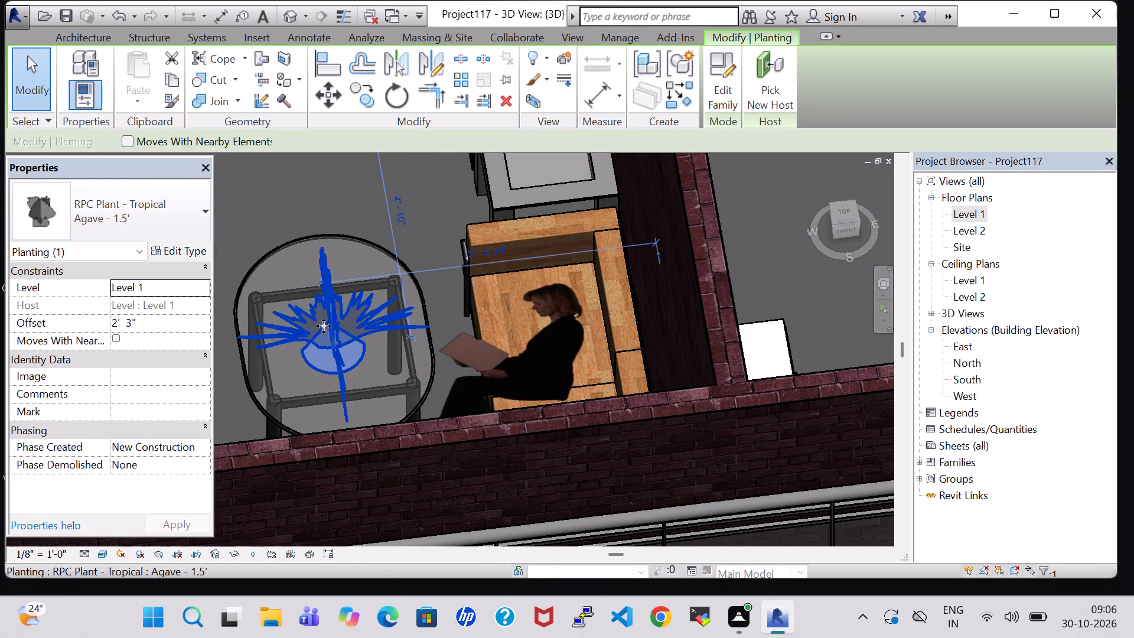
{"action": "left_click", "coordinate": [132, 324]}
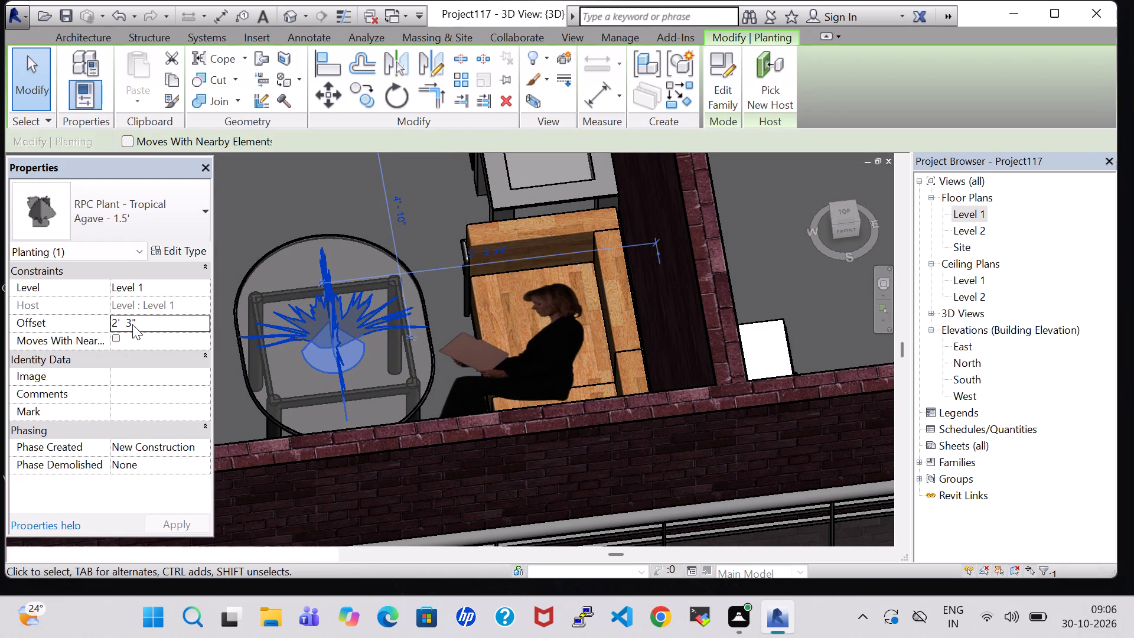
{"action": "key", "text": "BackSpace"}
{"action": "key", "text": "5"}
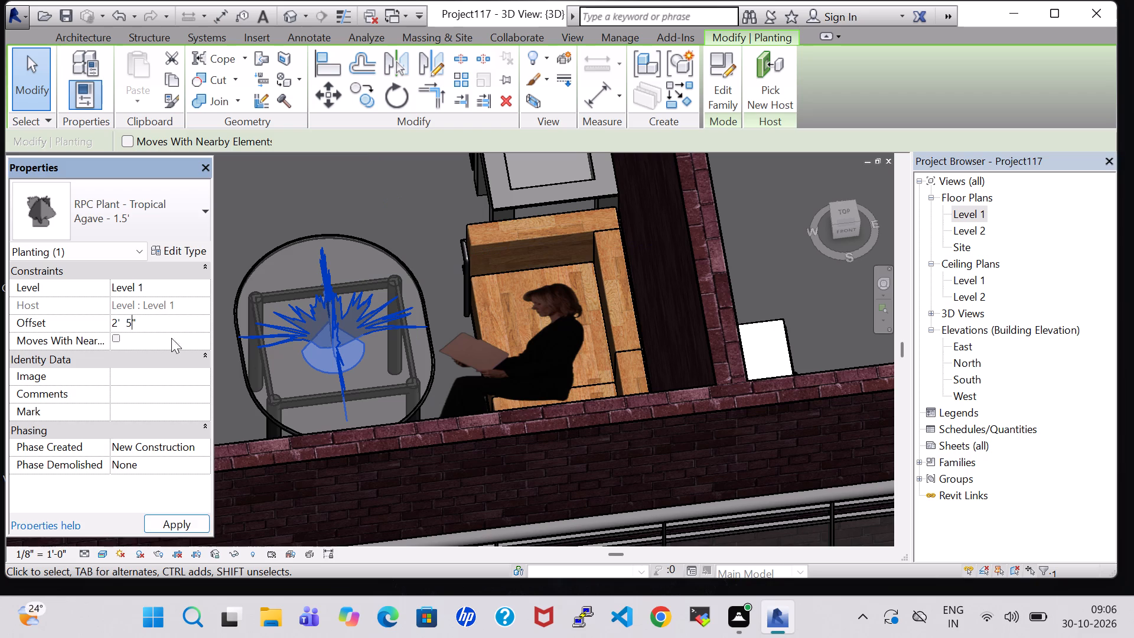
{"action": "left_click", "coordinate": [431, 207]}
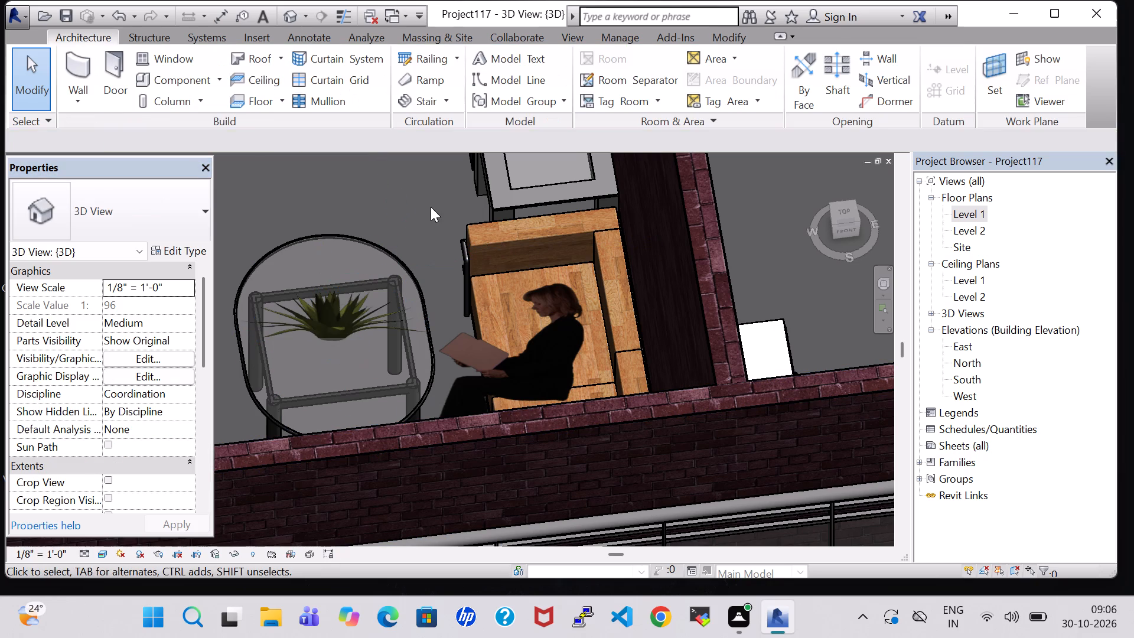
{"action": "scroll", "coordinate": [402, 313], "scroll_direction": "down", "scroll_amount": 3}
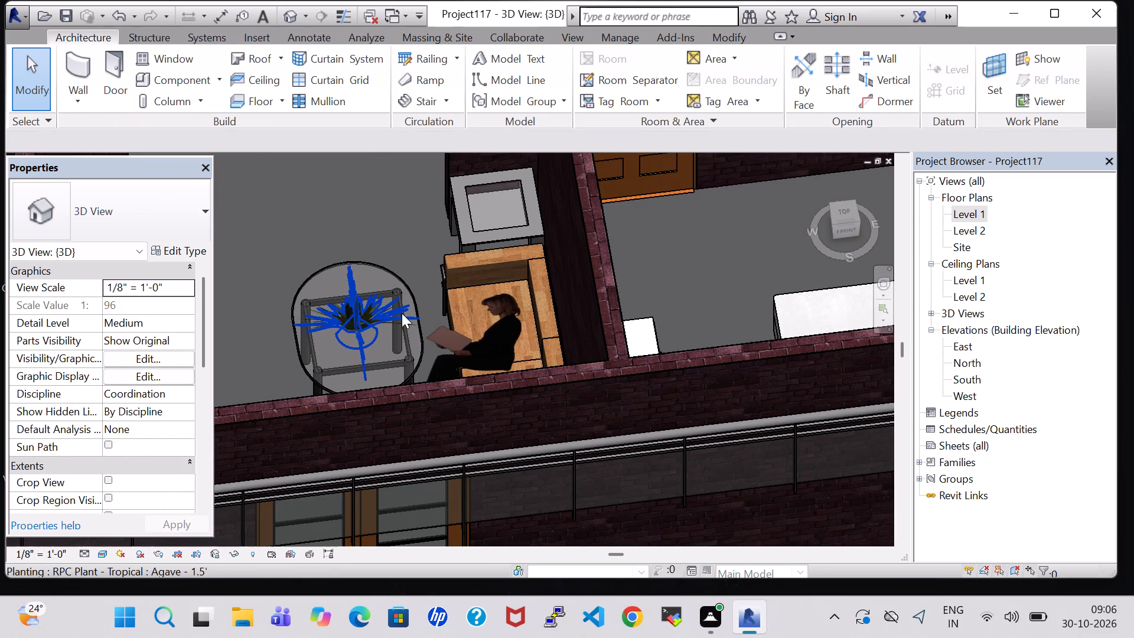
In the 3D view, nudge the wooden elliptical table in the Living/Dining Hall four increments away from the seated woman.
{"action": "middle_click_drag", "start_coordinate": [332, 325], "coordinate": [363, 252], "text": "shift"}
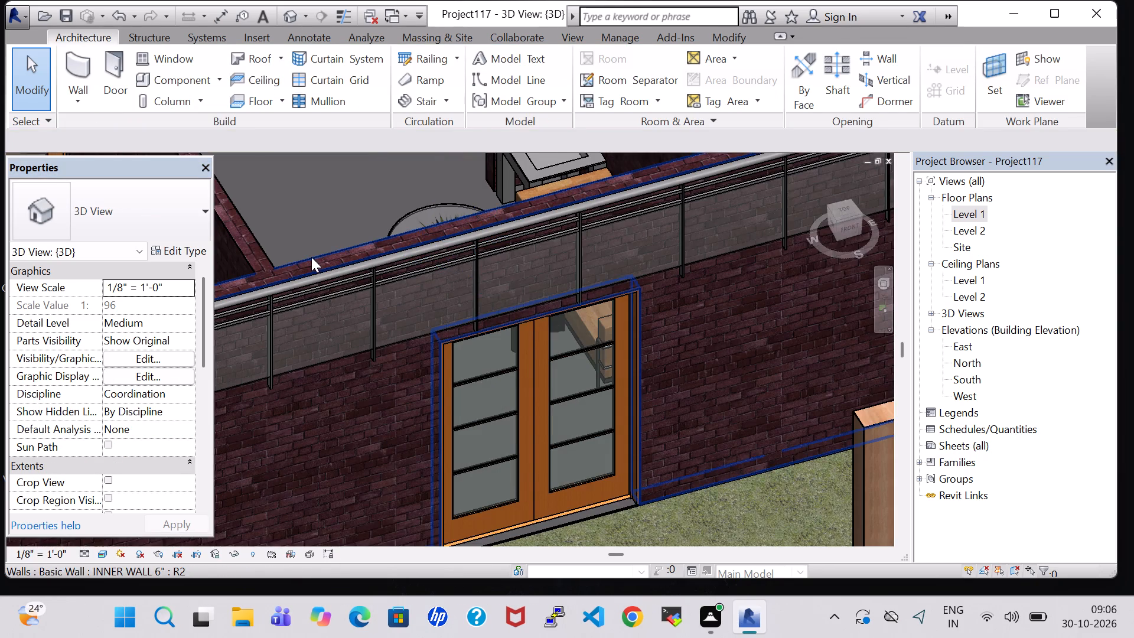
{"action": "middle_click_drag", "start_coordinate": [312, 258], "coordinate": [501, 318]}
{"action": "middle_click_drag", "start_coordinate": [475, 255], "coordinate": [583, 347], "text": "shift"}
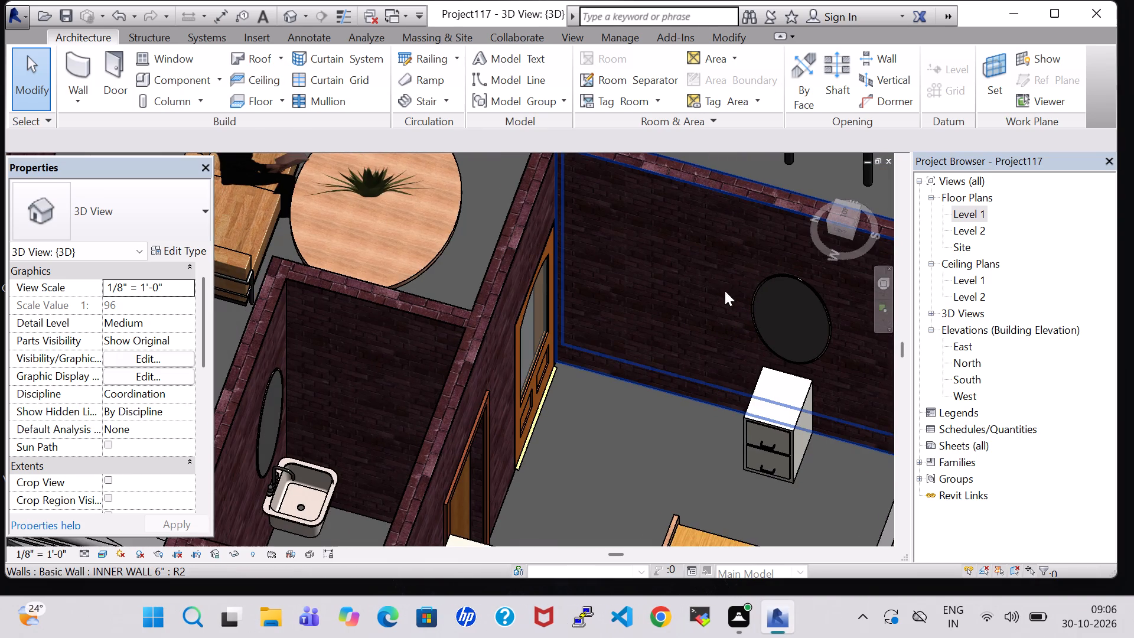
{"action": "middle_click_drag", "start_coordinate": [680, 237], "coordinate": [607, 439]}
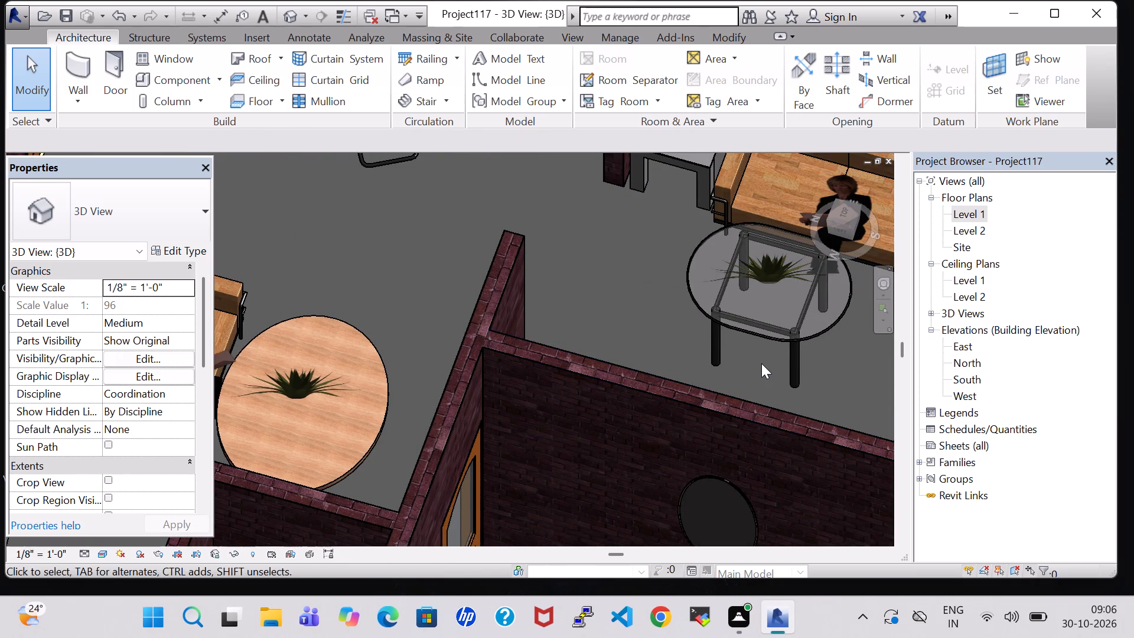
{"action": "scroll", "coordinate": [761, 363], "scroll_direction": "up", "scroll_amount": 1}
{"action": "middle_click_drag", "start_coordinate": [378, 328], "coordinate": [667, 302]}
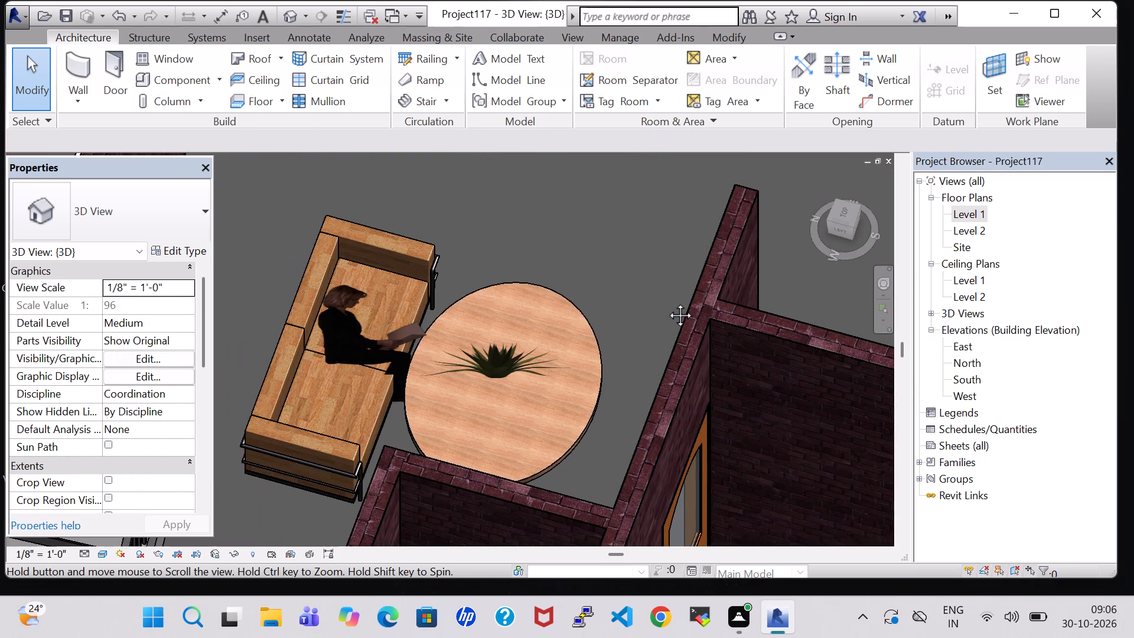
{"action": "middle_click_drag", "start_coordinate": [667, 302], "coordinate": [668, 302]}
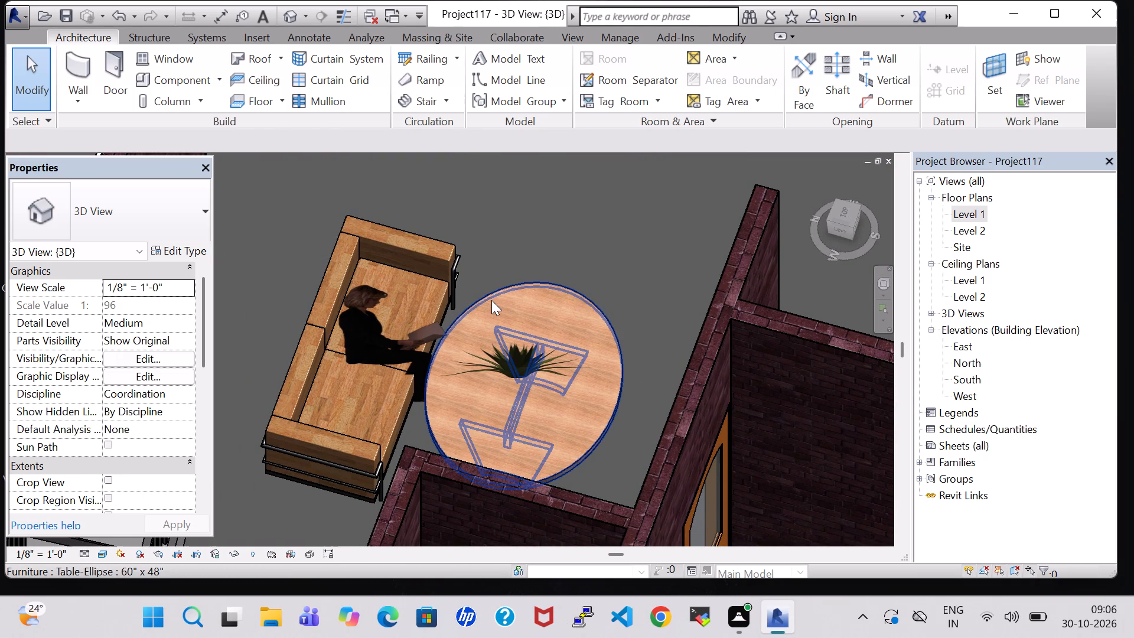
{"action": "left_click", "coordinate": [491, 300]}
{"action": "key", "text": "Right"}
{"action": "key", "text": "Right"}
{"action": "key", "text": "Right"}
{"action": "key", "text": "Right"}
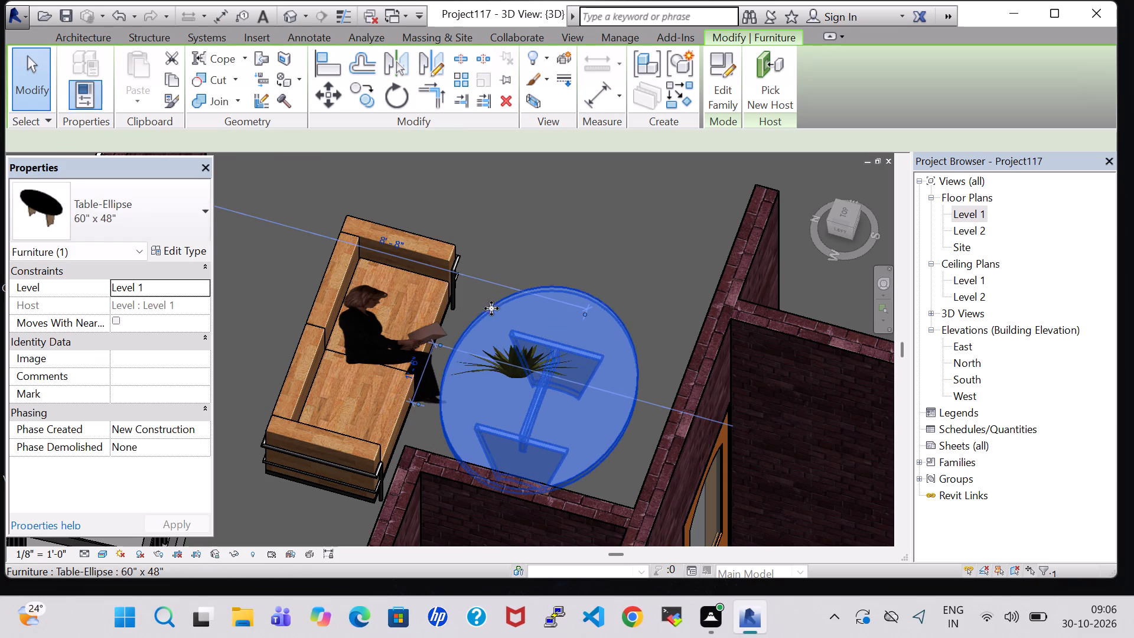
Nudge the agave plant four increments in the same direction to recentre it on the moved wooden table.
{"action": "left_click", "coordinate": [511, 366]}
{"action": "key", "text": "Right"}
{"action": "key", "text": "Right"}
{"action": "key", "text": "Right"}
{"action": "key", "text": "Right"}
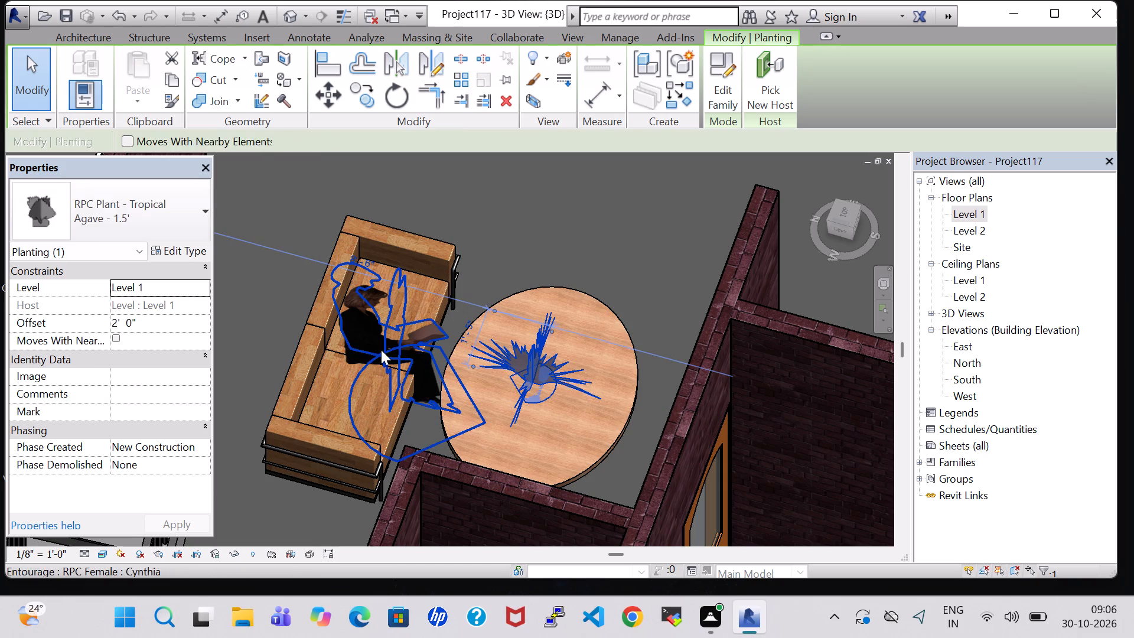
Nudge the seated woman on the Living/Dining Hall sofa three increments forward, toward the wooden table.
{"action": "left_click", "coordinate": [381, 350]}
{"action": "key", "text": "Right"}
{"action": "key", "text": "Right"}
{"action": "key", "text": "Right"}
{"action": "left_click", "coordinate": [599, 239]}
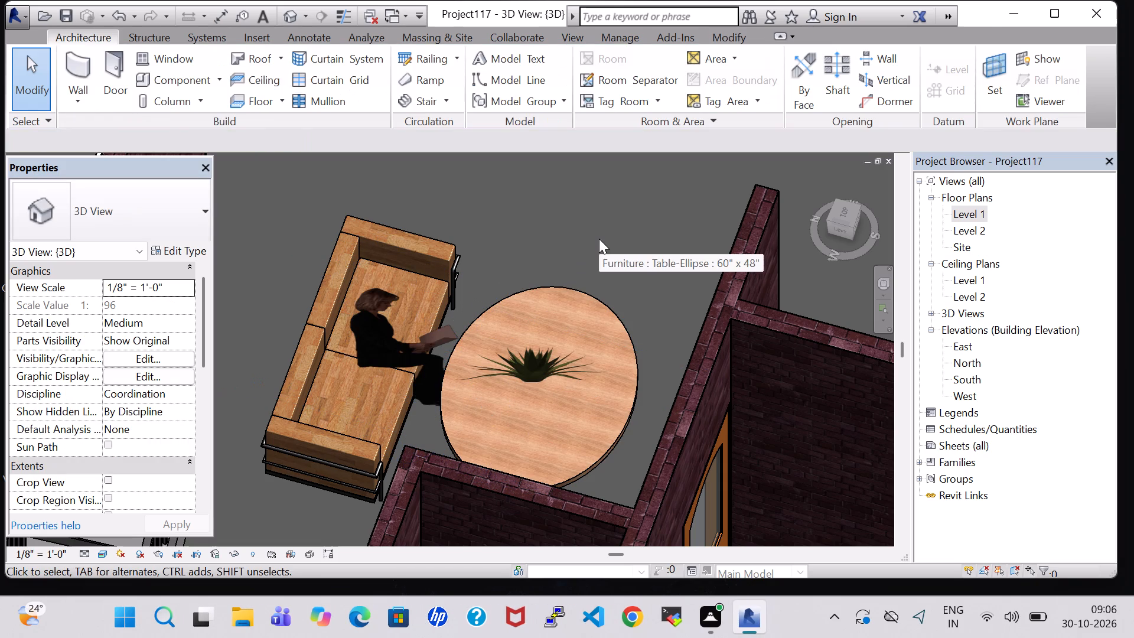
Examine the sofas, seated figures, tables and plants in the Living/Dining Hall and Living/Drawing Area from several 3D angles.
{"action": "middle_click_drag", "start_coordinate": [599, 239], "coordinate": [471, 242], "text": "shift"}
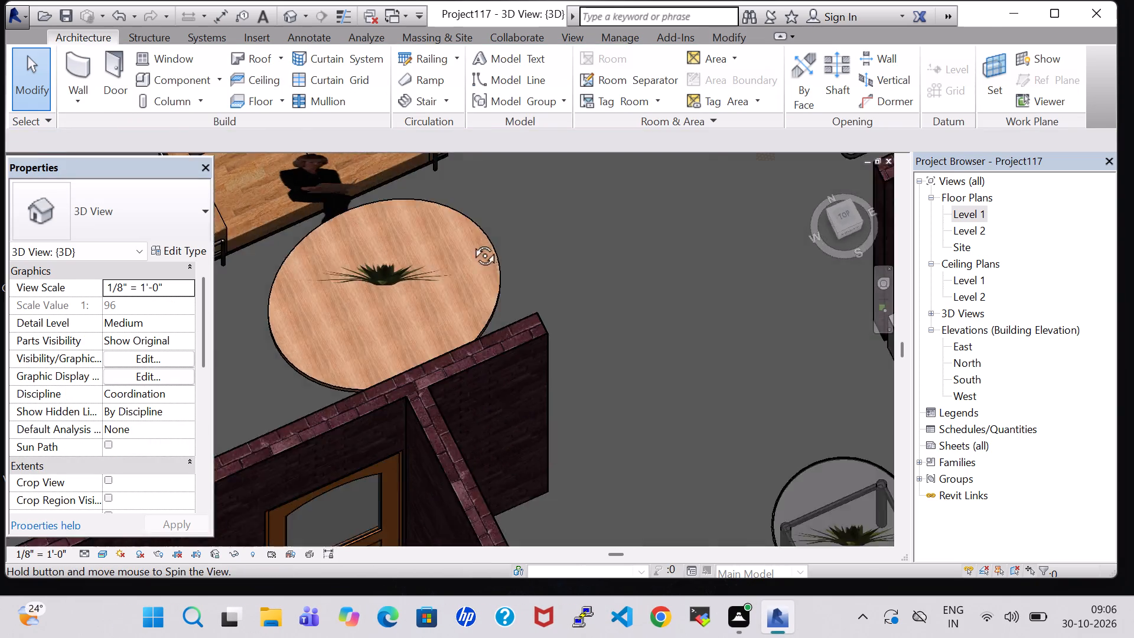
{"action": "middle_click_drag", "start_coordinate": [471, 242], "coordinate": [443, 165], "text": "shift"}
{"action": "scroll", "coordinate": [564, 336], "scroll_direction": "down", "scroll_amount": 4}
{"action": "middle_click_drag", "start_coordinate": [580, 359], "coordinate": [582, 340]}
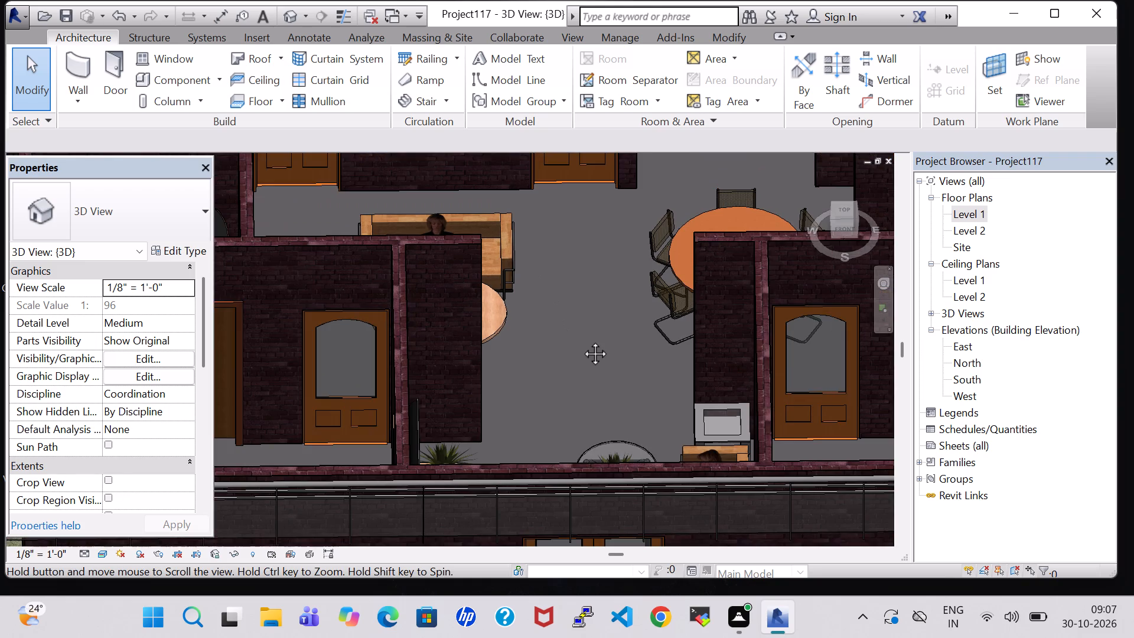
{"action": "middle_click_drag", "start_coordinate": [582, 340], "coordinate": [584, 311]}
{"action": "middle_click_drag", "start_coordinate": [584, 307], "coordinate": [585, 347], "text": "shift"}
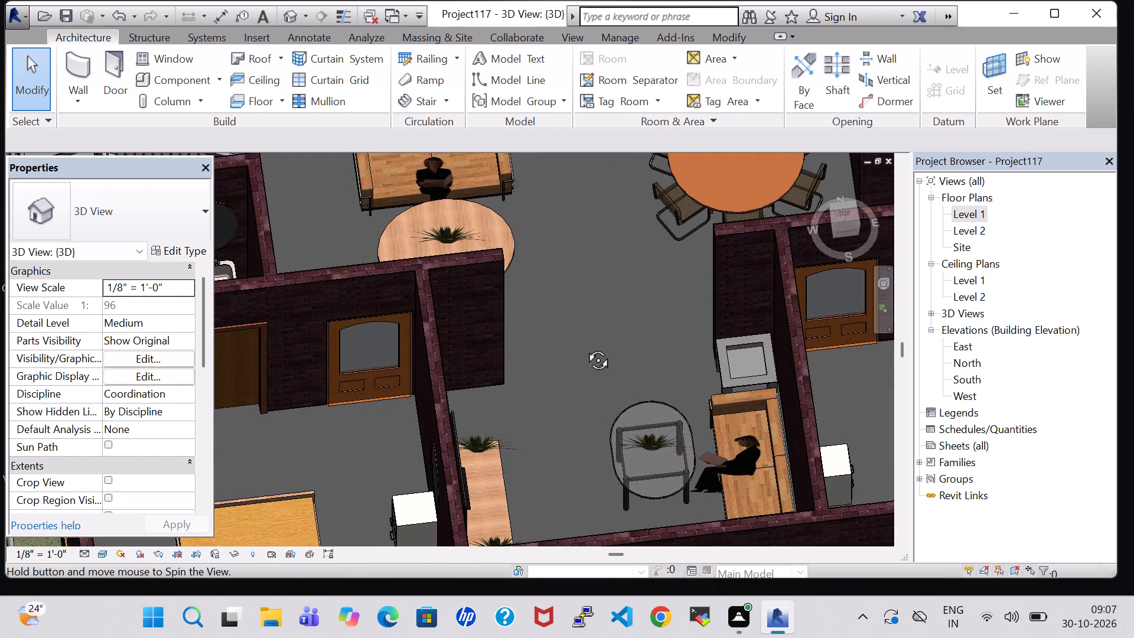
{"action": "middle_click_drag", "start_coordinate": [585, 347], "coordinate": [581, 334], "text": "shift"}
Open the Level 1 floor plan with the whole house layout in view.
{"action": "double_click", "coordinate": [977, 212]}
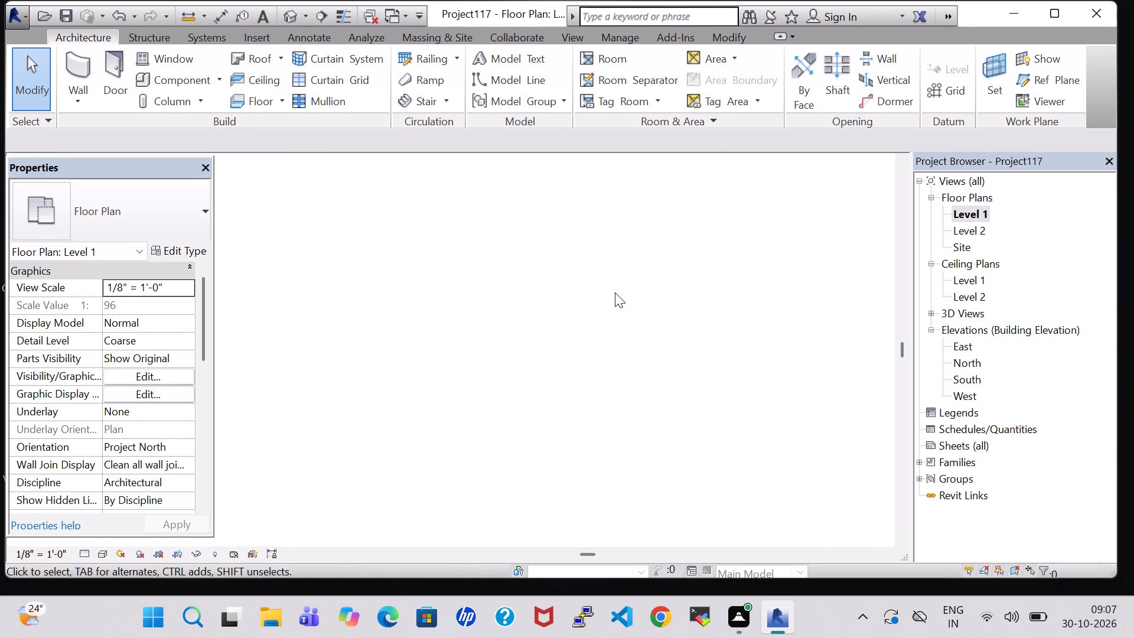
{"action": "scroll", "coordinate": [624, 299], "scroll_direction": "down", "scroll_amount": 12}
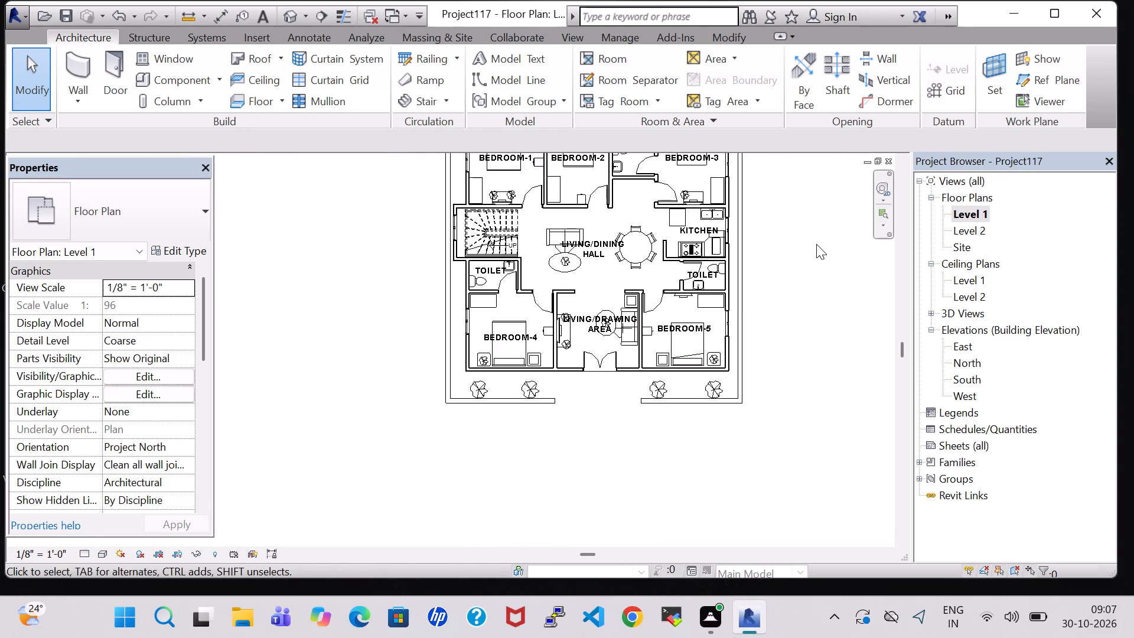
{"action": "middle_click_drag", "start_coordinate": [792, 241], "coordinate": [793, 307]}
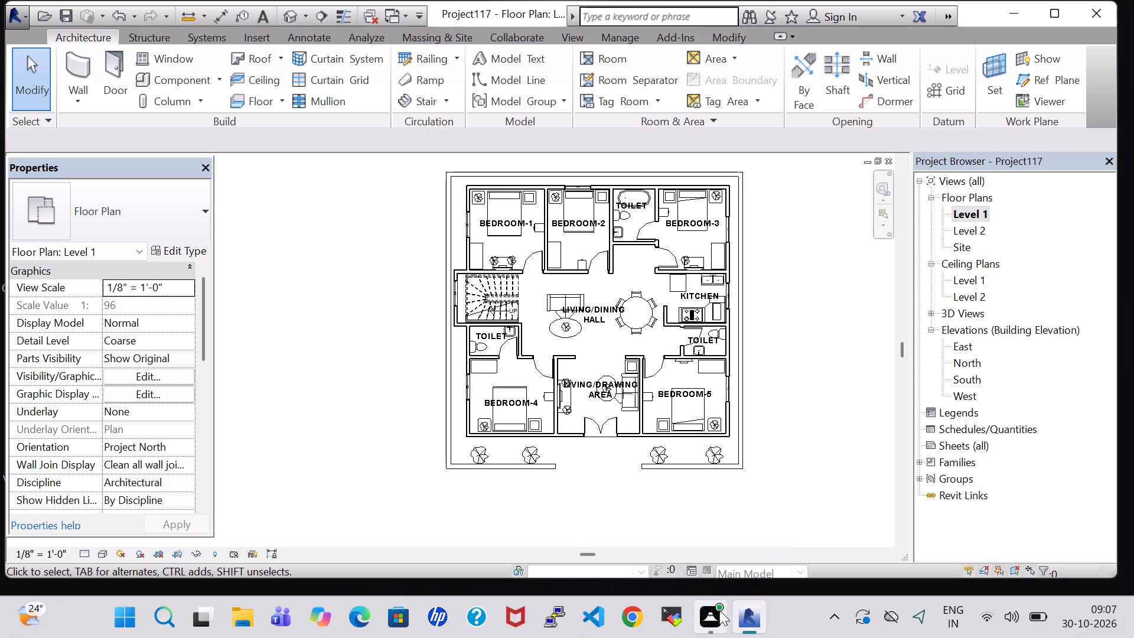
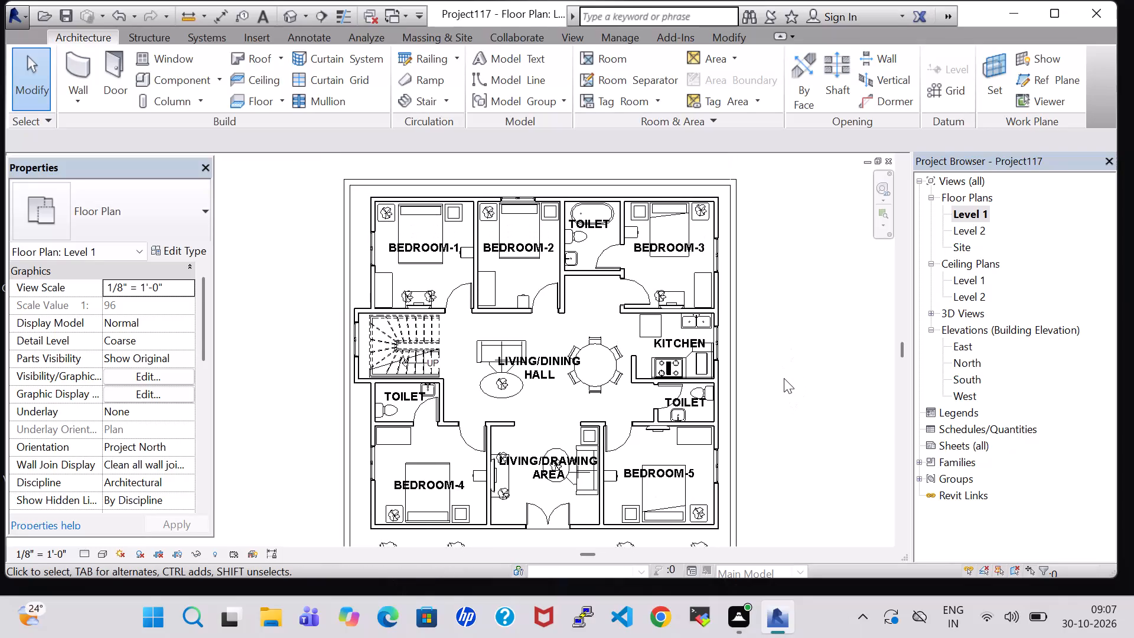
Examine the Level 1 room layout in plan and the furnished rooms from above in the 3D view.
{"action": "scroll", "coordinate": [784, 378], "scroll_direction": "down", "scroll_amount": 3}
{"action": "middle_click_drag", "start_coordinate": [784, 378], "coordinate": [750, 333]}
{"action": "scroll", "coordinate": [750, 331], "scroll_direction": "up", "scroll_amount": 2}
{"action": "middle_click_drag", "start_coordinate": [750, 331], "coordinate": [760, 340]}
{"action": "scroll", "coordinate": [760, 340], "scroll_direction": "up", "scroll_amount": 1}
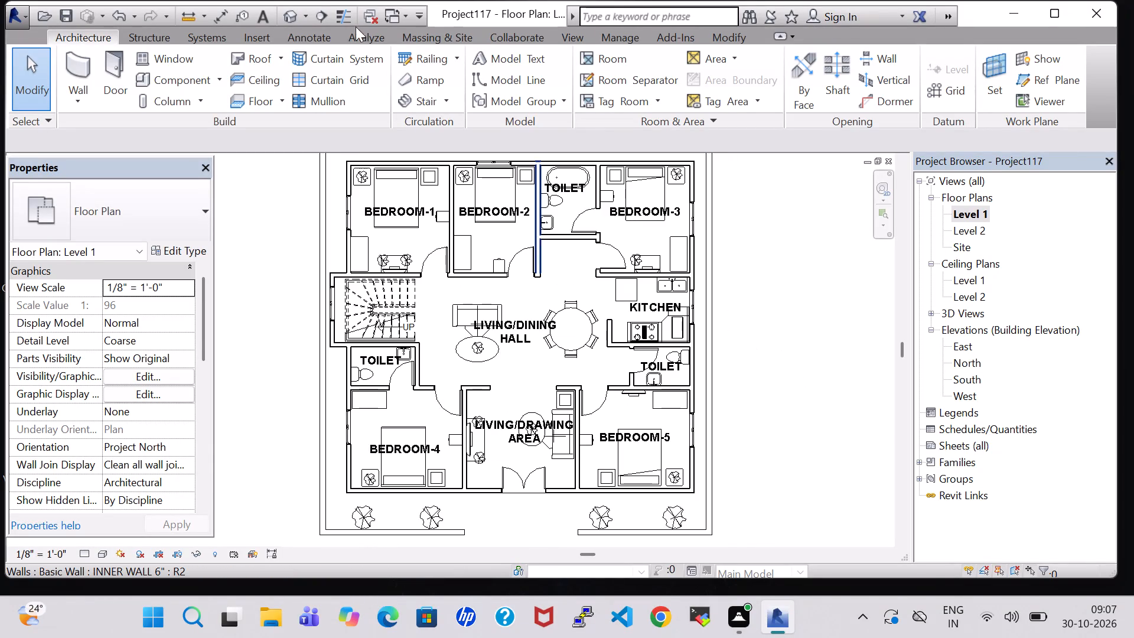
{"action": "left_click", "coordinate": [286, 11]}
{"action": "scroll", "coordinate": [539, 231], "scroll_direction": "down", "scroll_amount": 1}
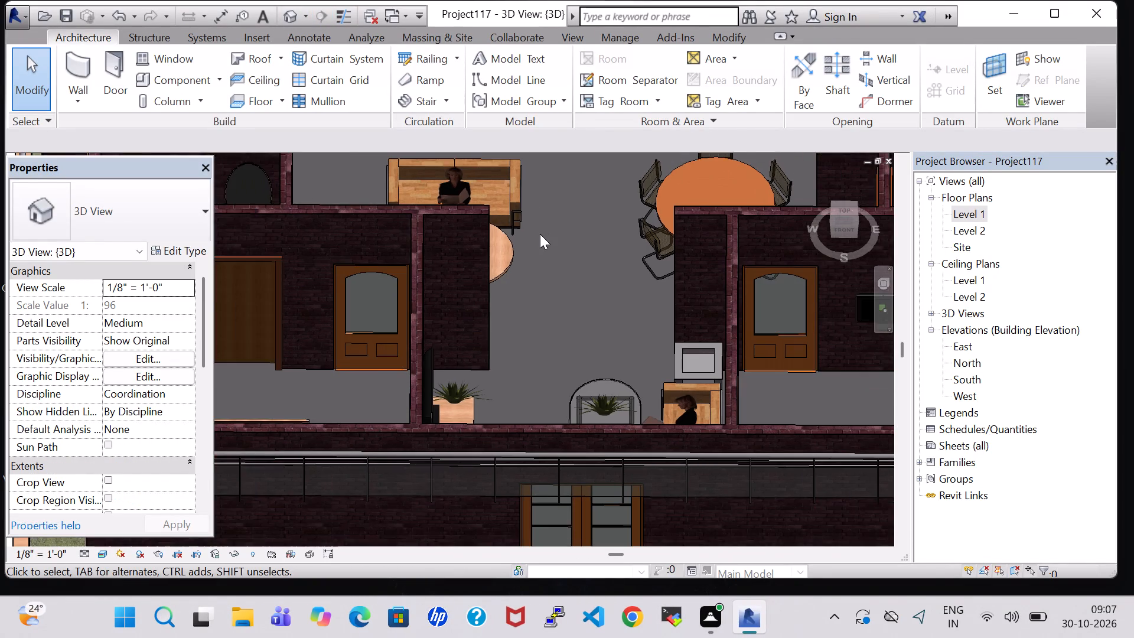
{"action": "scroll", "coordinate": [540, 234], "scroll_direction": "down", "scroll_amount": 9}
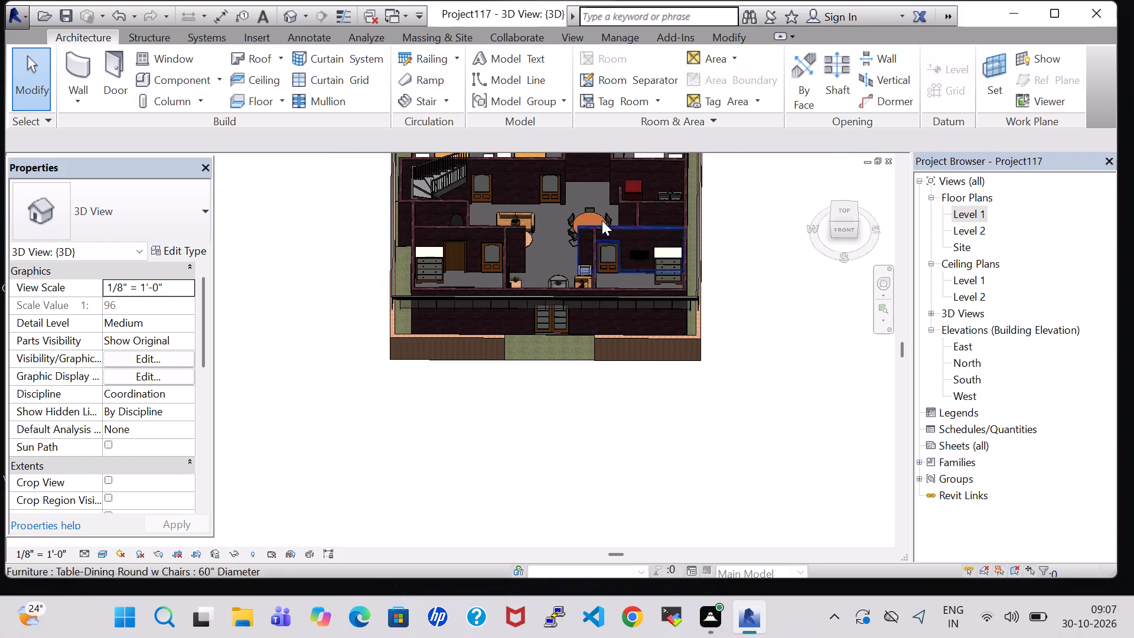
{"action": "middle_click_drag", "start_coordinate": [715, 203], "coordinate": [713, 252]}
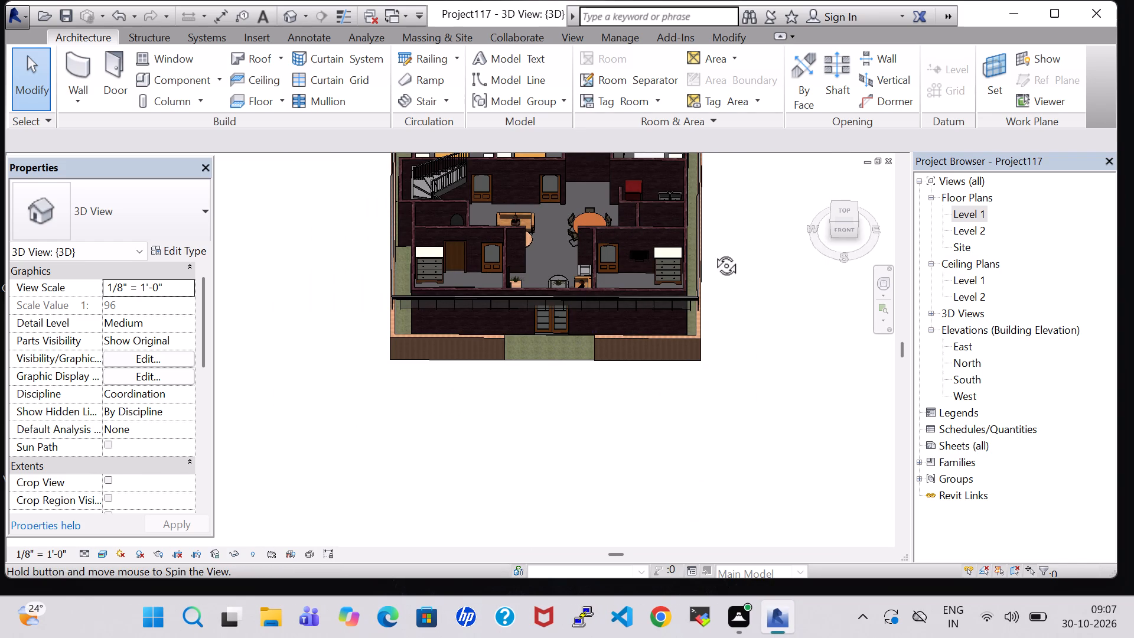
{"action": "middle_click_drag", "start_coordinate": [713, 252], "coordinate": [707, 331]}
{"action": "middle_click_drag", "start_coordinate": [726, 252], "coordinate": [721, 386]}
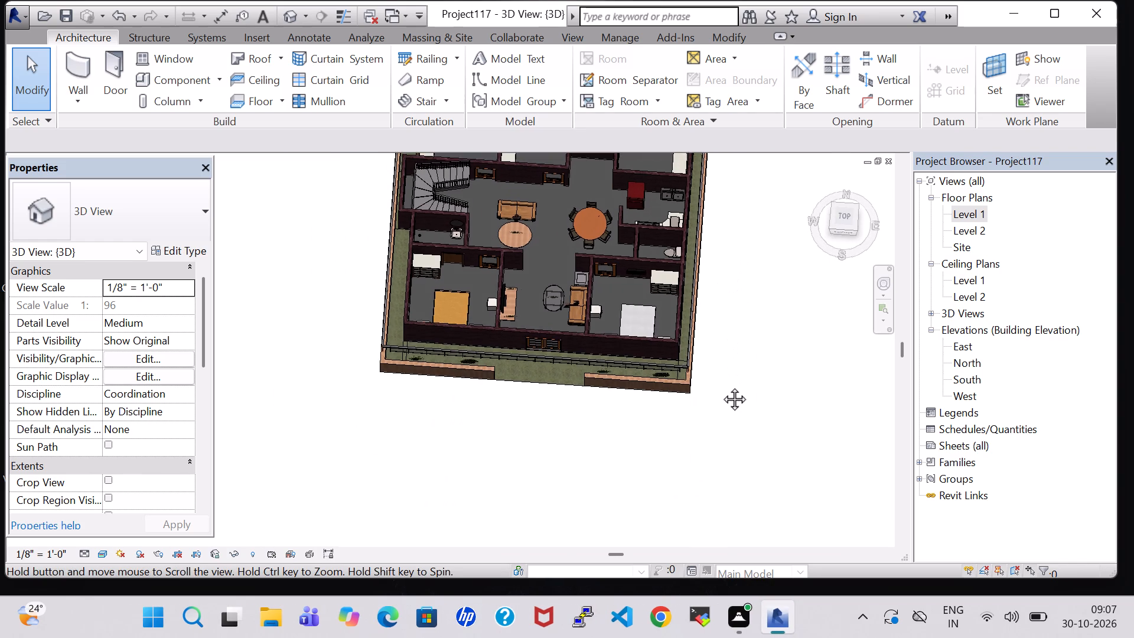
{"action": "middle_click_drag", "start_coordinate": [721, 386], "coordinate": [721, 401]}
{"action": "scroll", "coordinate": [721, 401], "scroll_direction": "up", "scroll_amount": 1}
Turn on the visibility of the Roofs category in the 3D view's Visibility/Graphic Overrides.
{"action": "type", "text": "VG"}
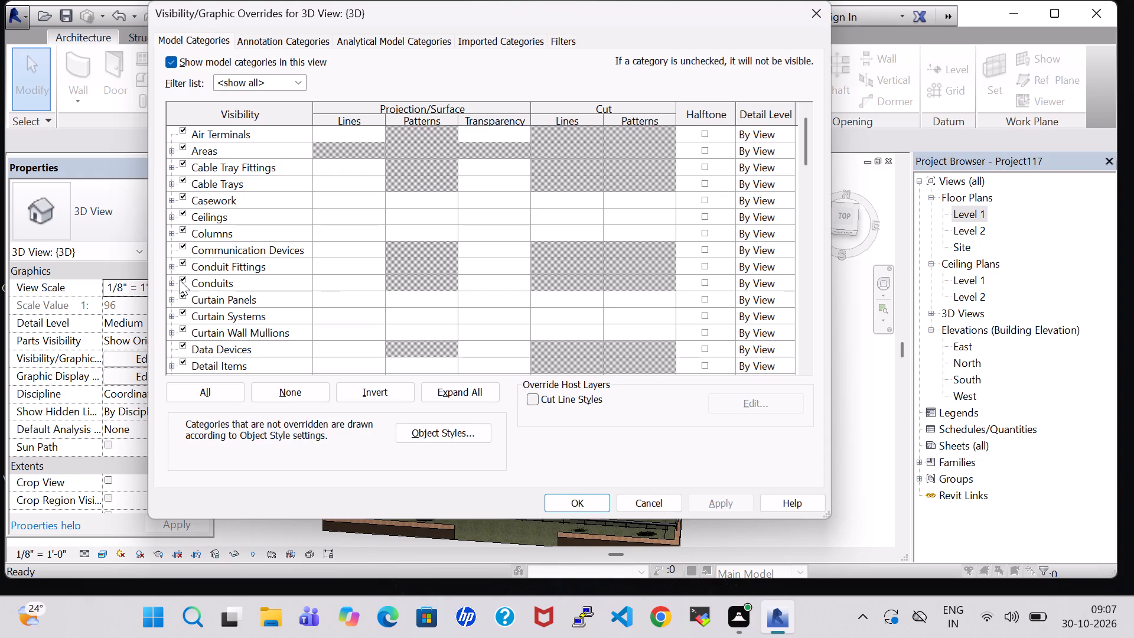
{"action": "key", "text": "r"}
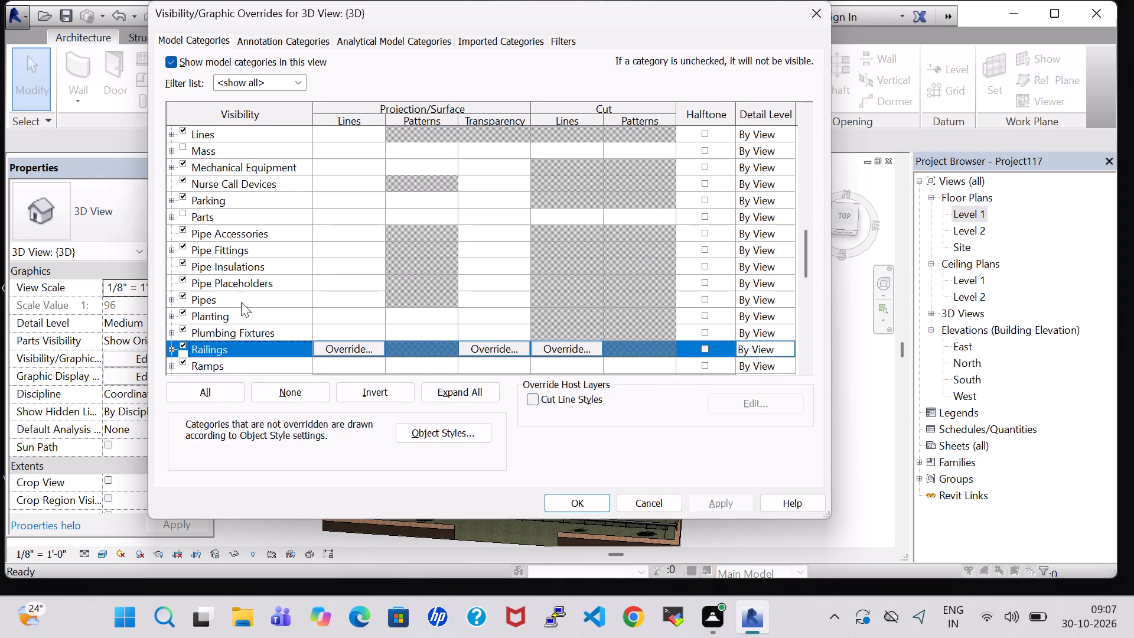
{"action": "scroll", "coordinate": [241, 302], "scroll_direction": "down", "scroll_amount": 8}
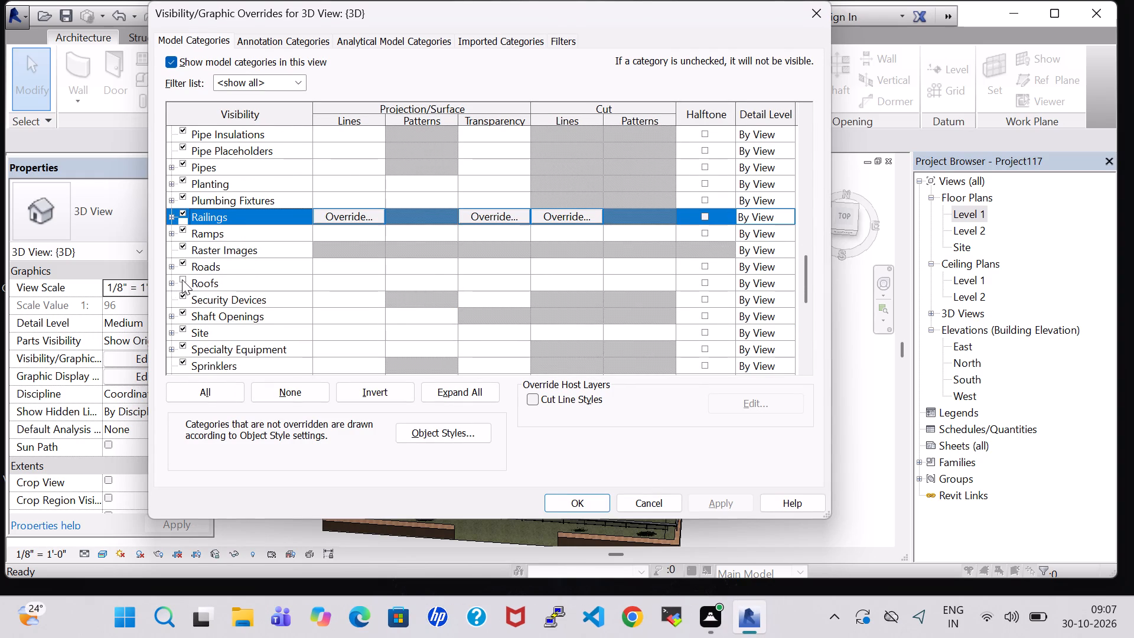
{"action": "left_click", "coordinate": [182, 279]}
{"action": "left_click", "coordinate": [587, 496]}
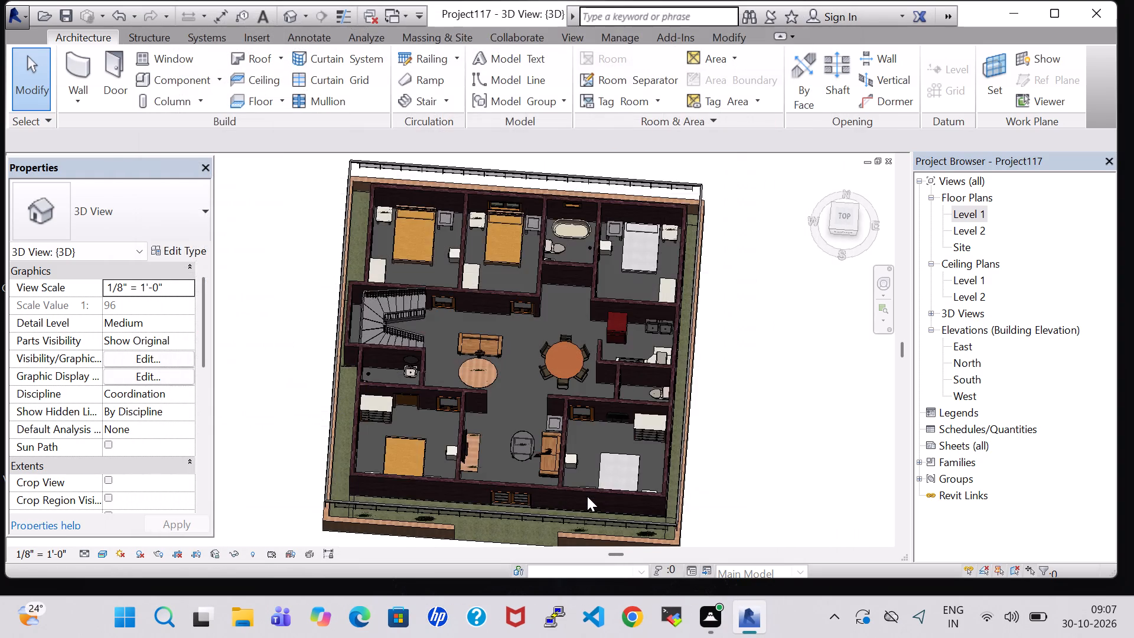
Examine the roof, its perimeter railings and the stair opening in 3D from above and from the front.
{"action": "scroll", "coordinate": [587, 496], "scroll_direction": "down", "scroll_amount": 4}
{"action": "middle_click_drag", "start_coordinate": [729, 464], "coordinate": [704, 351], "text": "shift"}
{"action": "scroll", "coordinate": [653, 411], "scroll_direction": "up", "scroll_amount": 5}
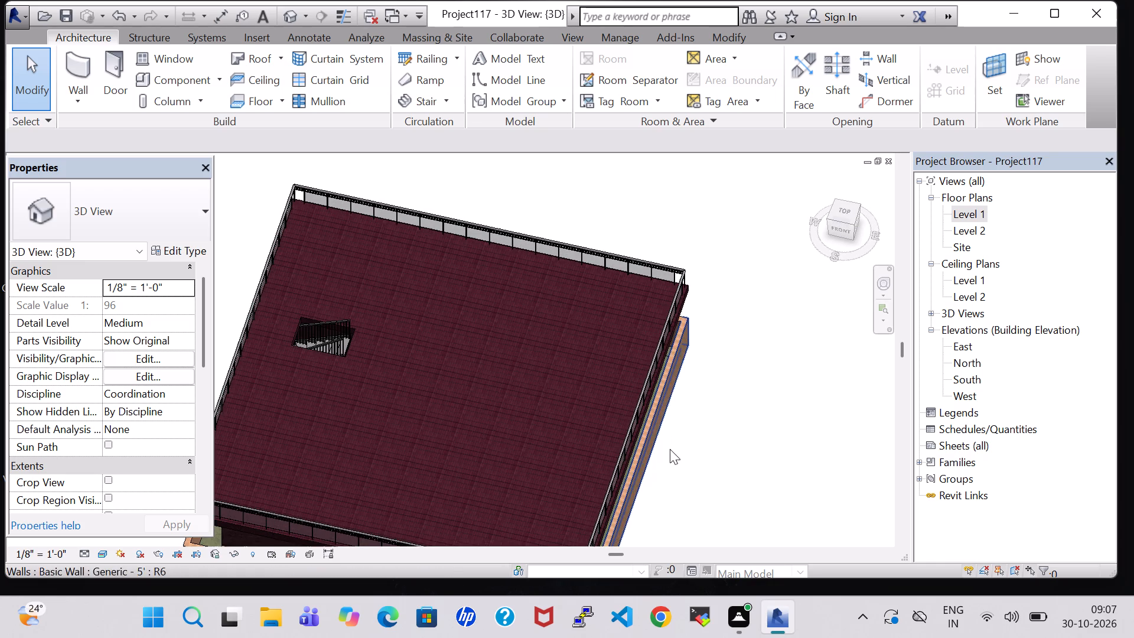
{"action": "middle_click_drag", "start_coordinate": [670, 455], "coordinate": [705, 371], "text": "shift"}
{"action": "middle_click_drag", "start_coordinate": [683, 457], "coordinate": [683, 432]}
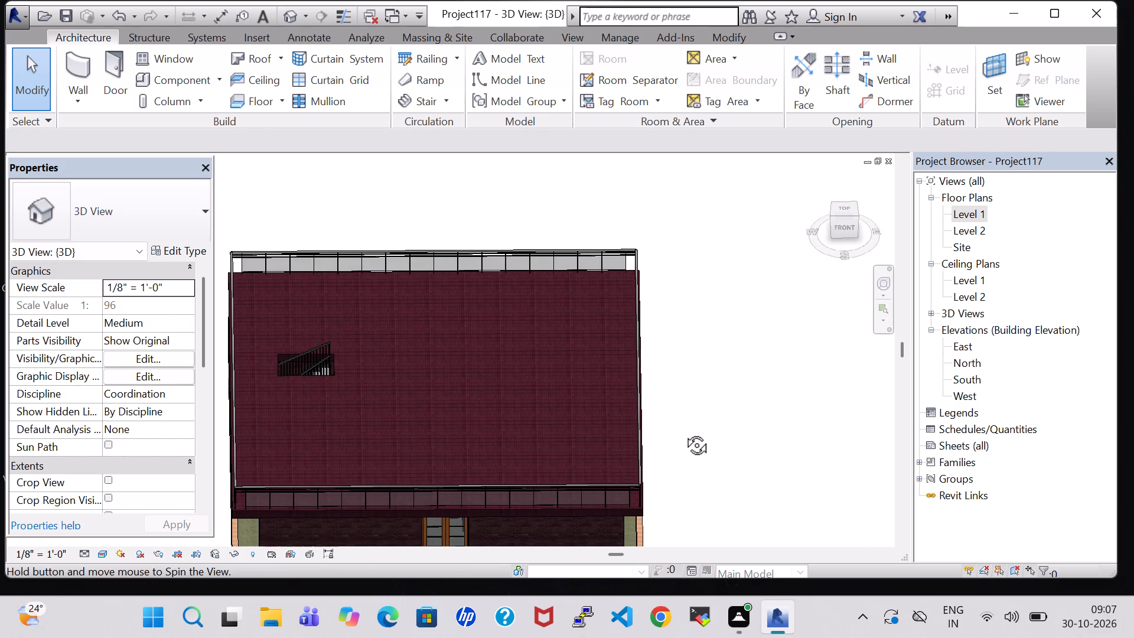
{"action": "middle_click_drag", "start_coordinate": [683, 432], "coordinate": [673, 372]}
{"action": "scroll", "coordinate": [673, 370], "scroll_direction": "up", "scroll_amount": 1}
{"action": "middle_click_drag", "start_coordinate": [673, 370], "coordinate": [686, 342], "text": "shift"}
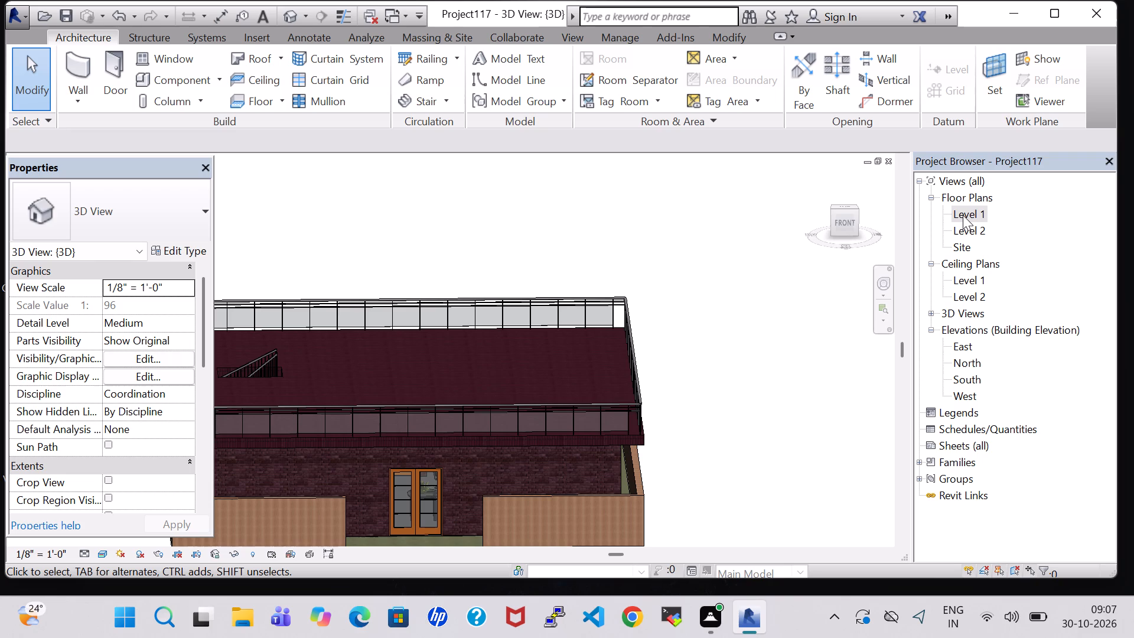
Open the Level 1 floor plan and check the hall, kitchen and bedroom layout.
{"action": "double_click", "coordinate": [963, 215]}
{"action": "scroll", "coordinate": [722, 285], "scroll_direction": "down", "scroll_amount": 1}
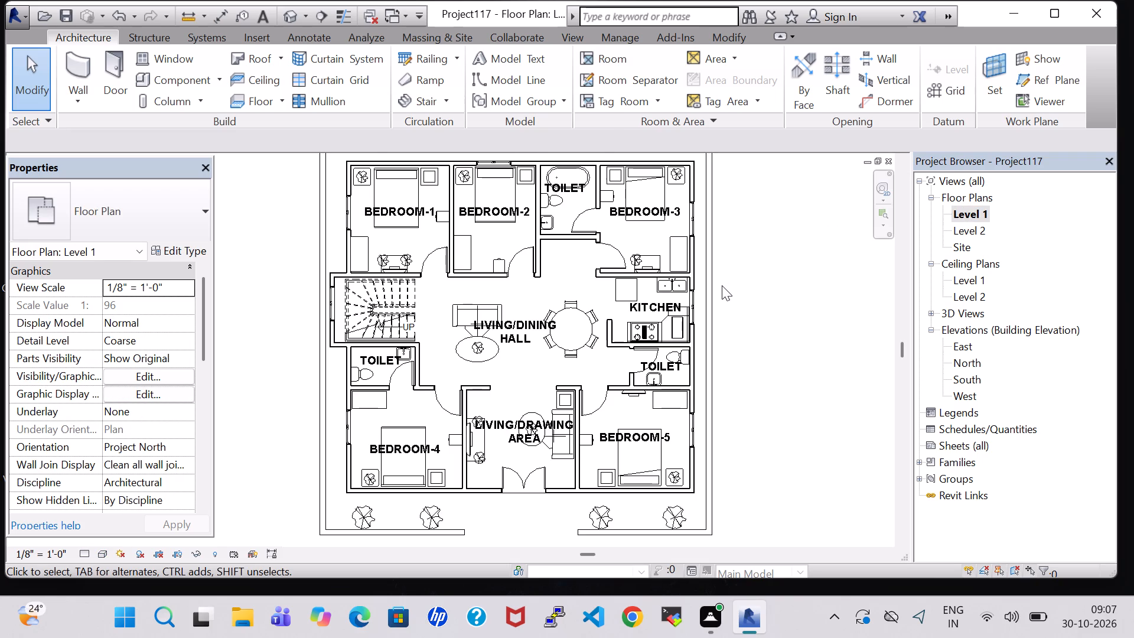
{"action": "scroll", "coordinate": [722, 285], "scroll_direction": "down", "scroll_amount": 1}
{"action": "scroll", "coordinate": [722, 285], "scroll_direction": "up", "scroll_amount": 6}
{"action": "middle_click_drag", "start_coordinate": [716, 311], "coordinate": [820, 237]}
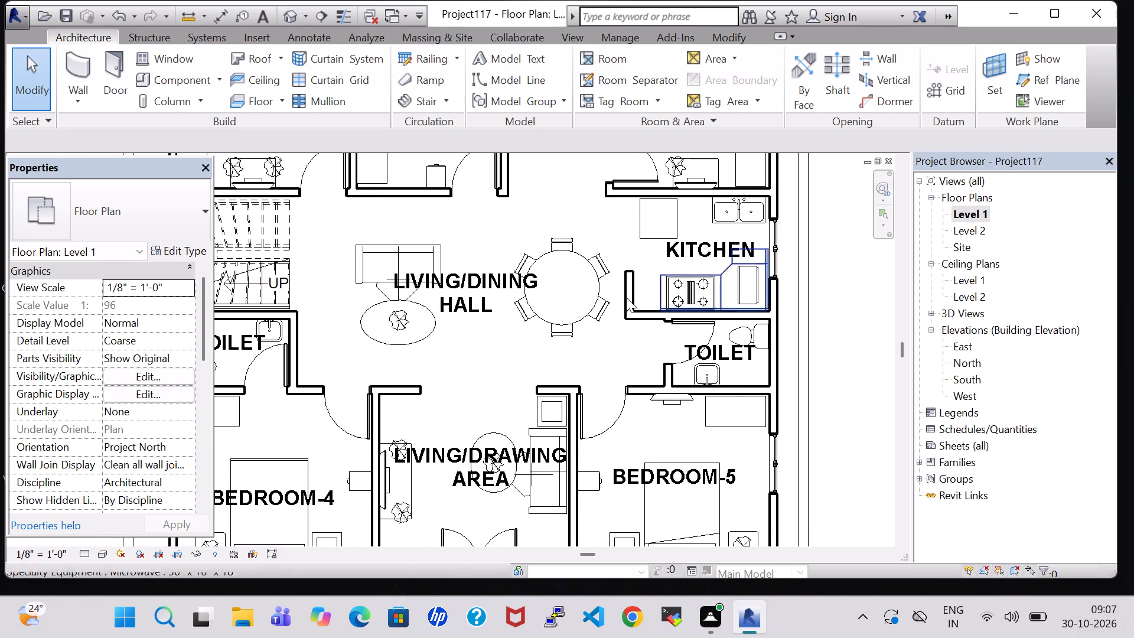
{"action": "scroll", "coordinate": [374, 333], "scroll_direction": "down", "scroll_amount": 5}
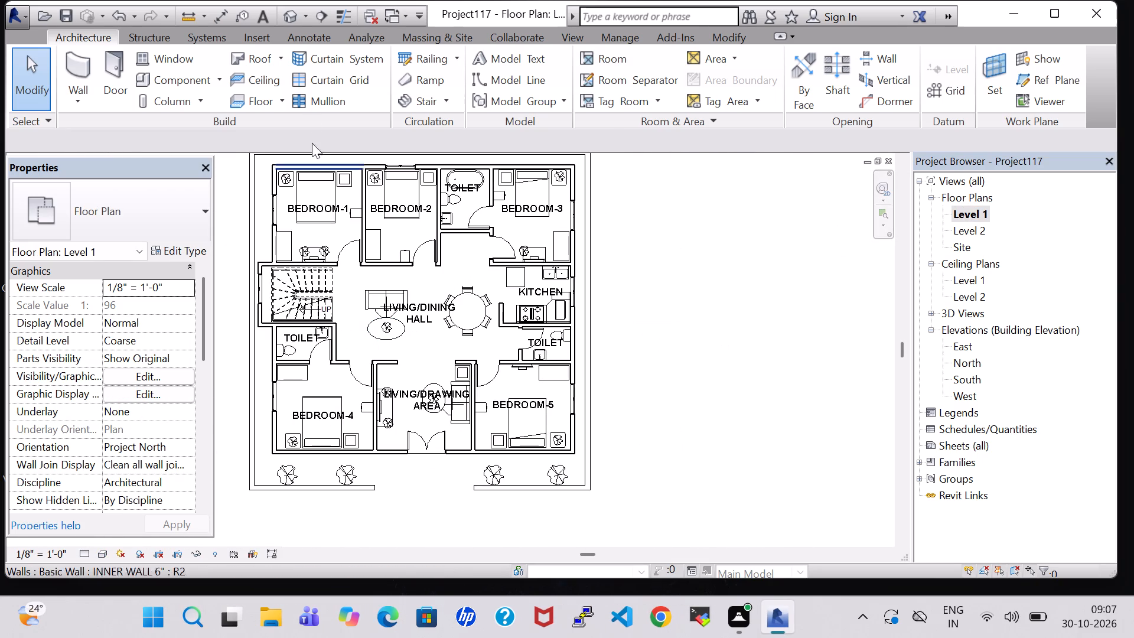
Examine the roof, stair opening and glass-panel railings in the 3D view from high and low front angles.
{"action": "left_click", "coordinate": [286, 22]}
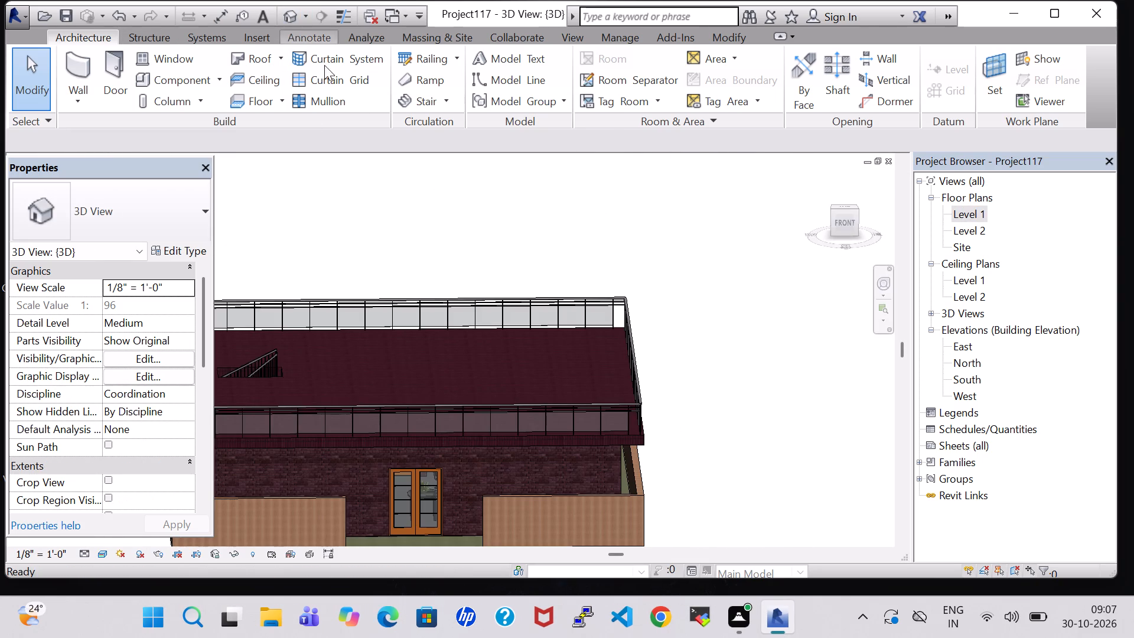
{"action": "scroll", "coordinate": [458, 269], "scroll_direction": "down", "scroll_amount": 3}
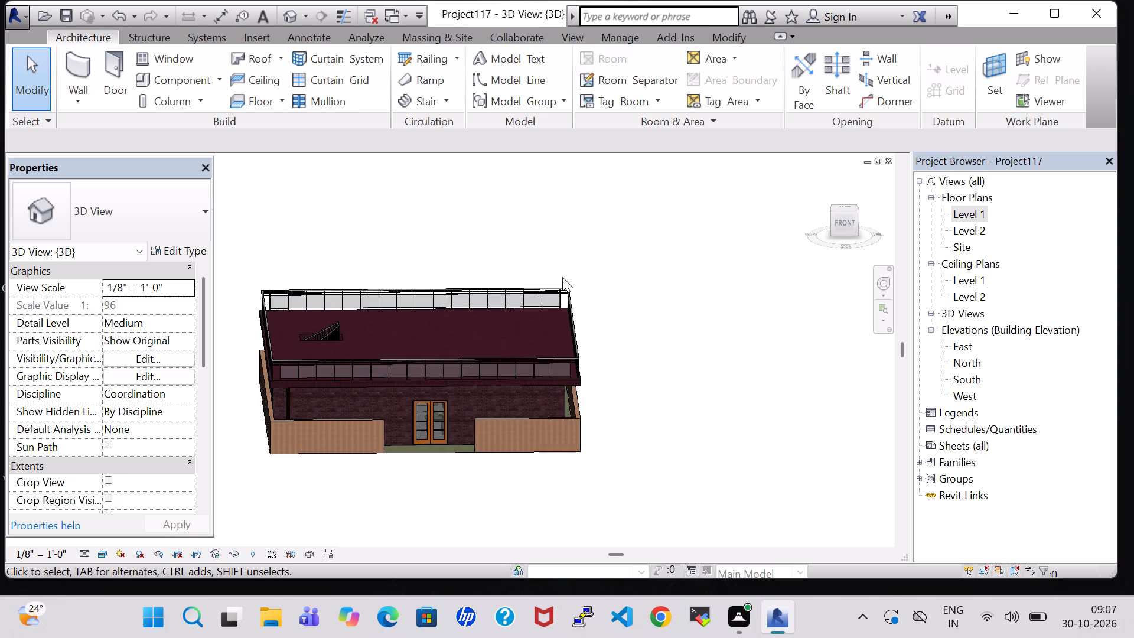
{"action": "middle_click_drag", "start_coordinate": [571, 277], "coordinate": [567, 334], "text": "shift"}
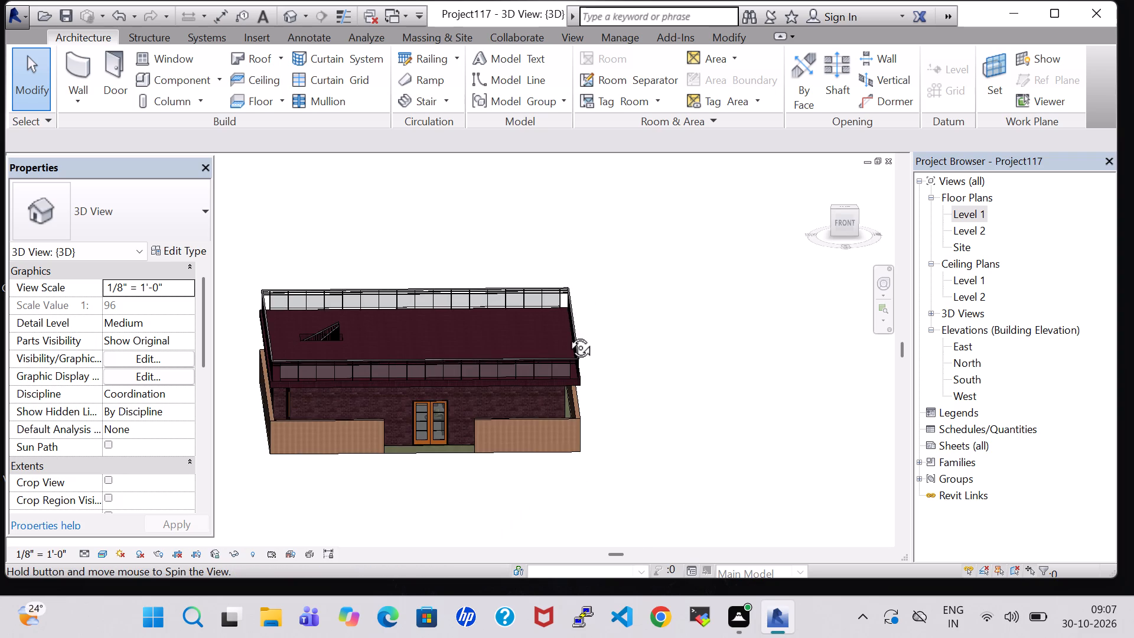
{"action": "middle_click_drag", "start_coordinate": [567, 334], "coordinate": [565, 361], "text": "shift"}
{"action": "scroll", "coordinate": [561, 362], "scroll_direction": "up", "scroll_amount": 6}
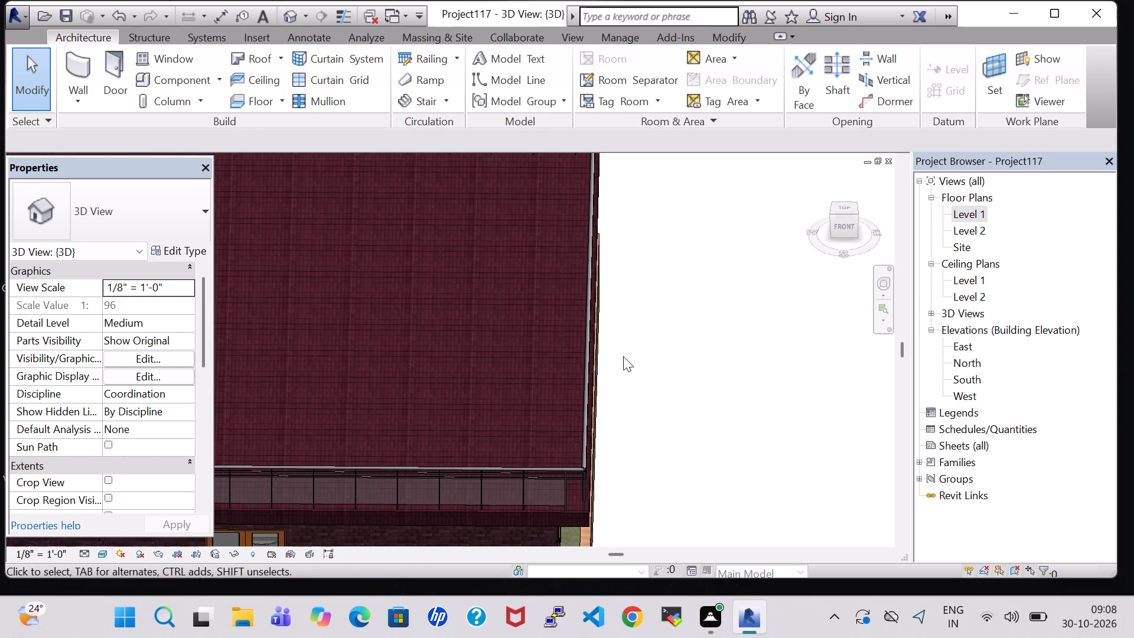
{"action": "middle_click_drag", "start_coordinate": [623, 356], "coordinate": [794, 367]}
{"action": "scroll", "coordinate": [773, 370], "scroll_direction": "down", "scroll_amount": 3}
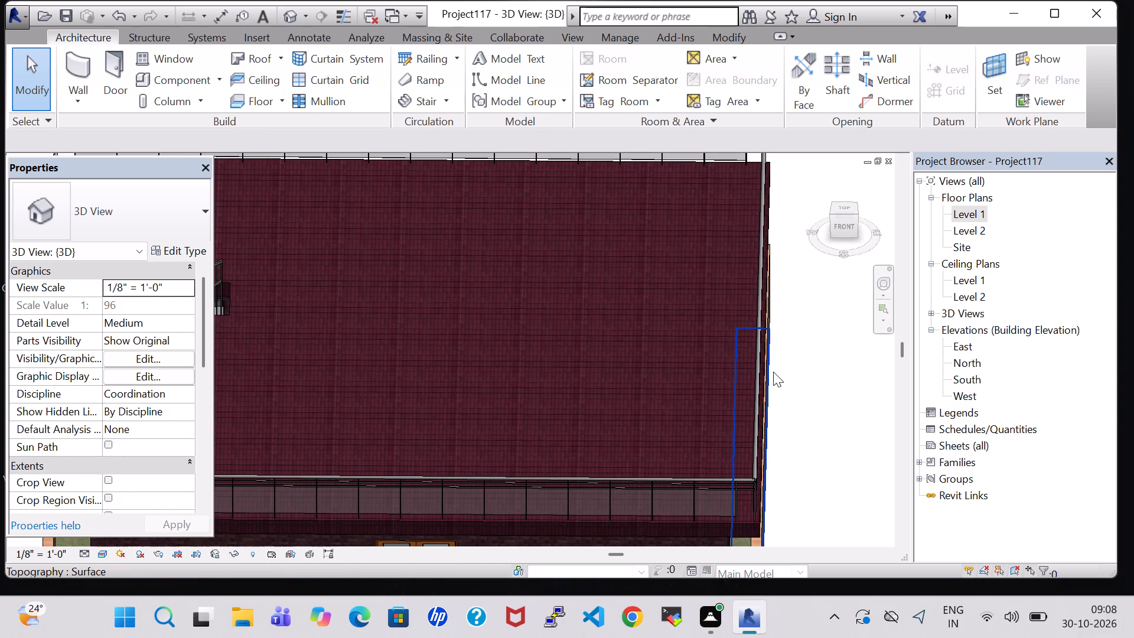
{"action": "scroll", "coordinate": [773, 372], "scroll_direction": "down", "scroll_amount": 1}
{"action": "middle_click_drag", "start_coordinate": [773, 380], "coordinate": [743, 313]}
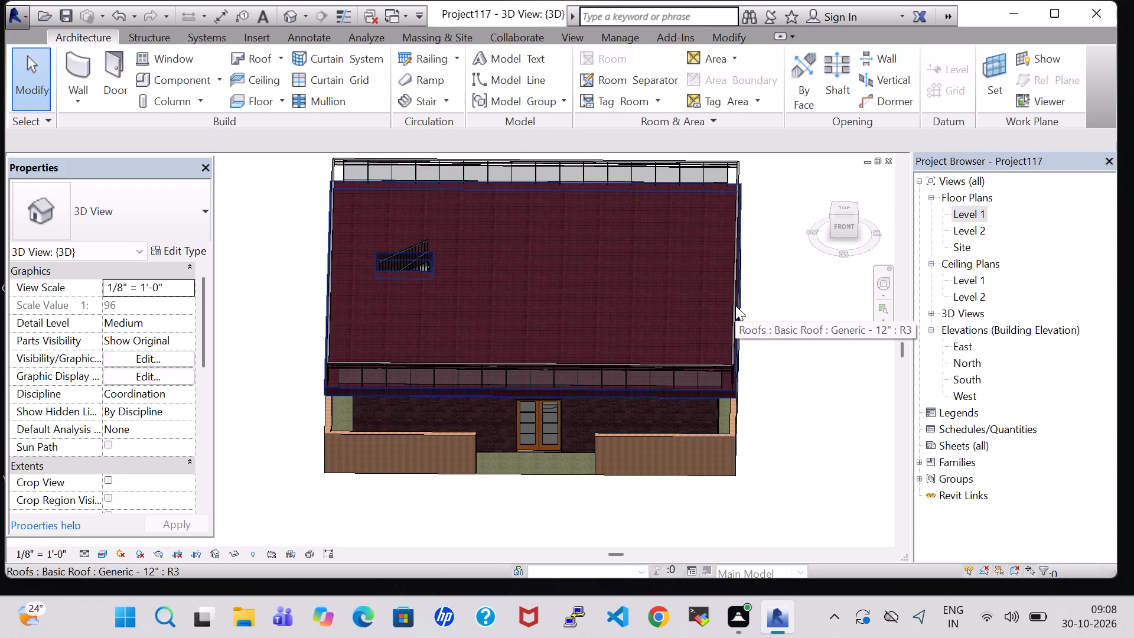
{"action": "left_click", "coordinate": [817, 340]}
{"action": "scroll", "coordinate": [790, 314], "scroll_direction": "down", "scroll_amount": 2}
{"action": "middle_click_drag", "start_coordinate": [790, 314], "coordinate": [715, 334]}
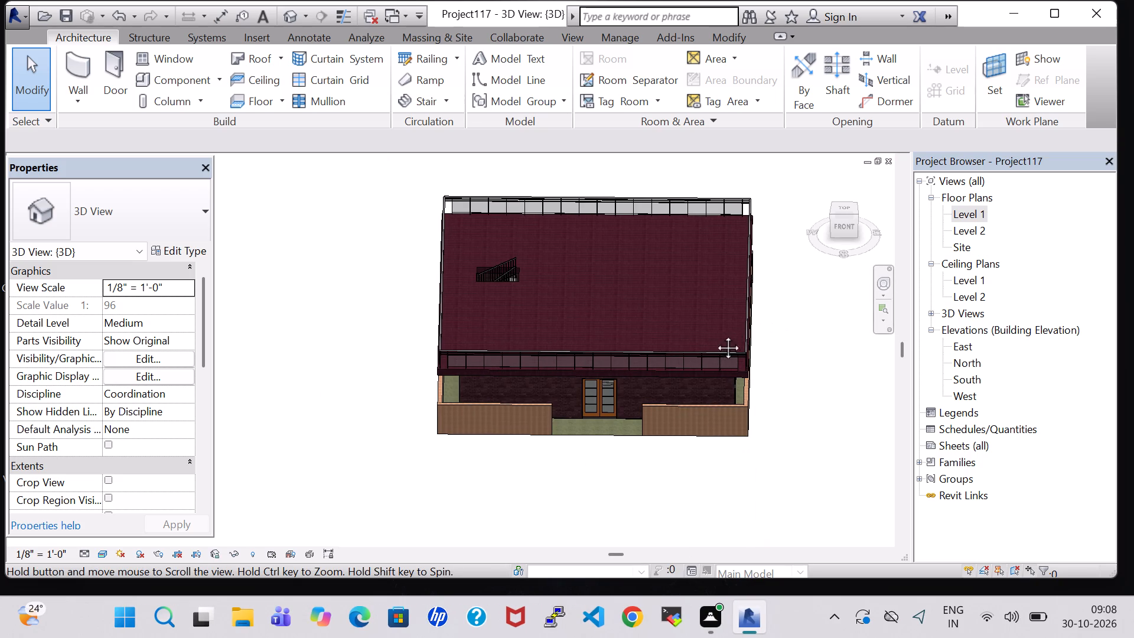
{"action": "middle_click_drag", "start_coordinate": [715, 334], "coordinate": [711, 336]}
{"action": "scroll", "coordinate": [712, 332], "scroll_direction": "up", "scroll_amount": 1}
{"action": "middle_click_drag", "start_coordinate": [712, 332], "coordinate": [706, 236], "text": "shift"}
{"action": "scroll", "coordinate": [706, 265], "scroll_direction": "up", "scroll_amount": 4}
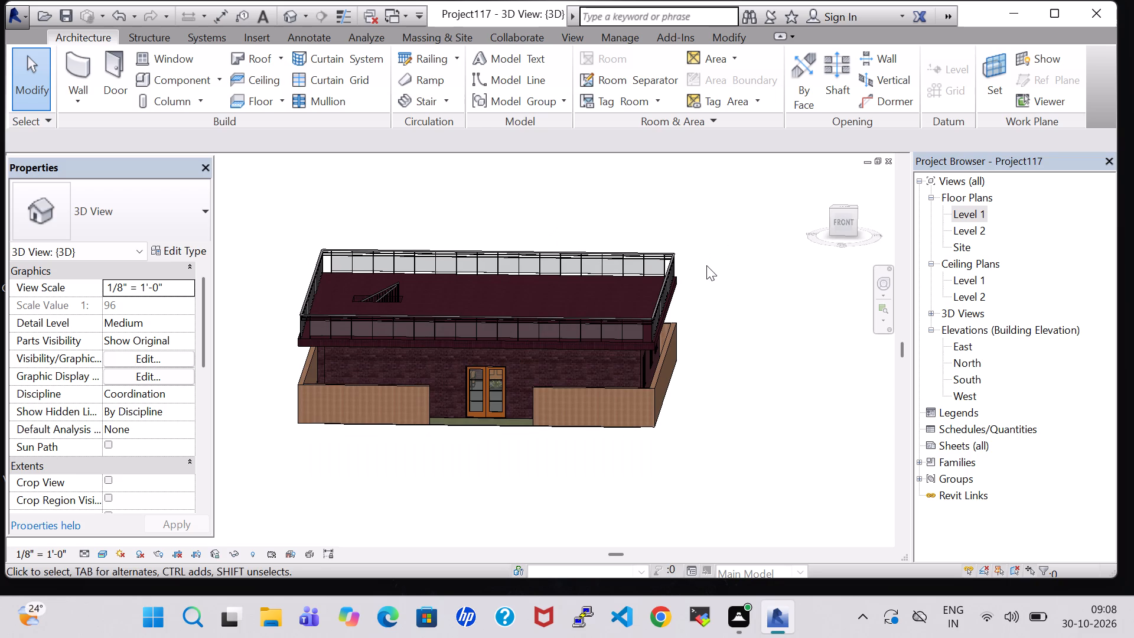
Examine the house's front facade, double entrance door, boundary walls and roof railing corners from several 3D angles.
{"action": "middle_click_drag", "start_coordinate": [705, 317], "coordinate": [784, 326]}
{"action": "scroll", "coordinate": [705, 317], "scroll_direction": "up", "scroll_amount": 1}
{"action": "scroll", "coordinate": [738, 367], "scroll_direction": "down", "scroll_amount": 2}
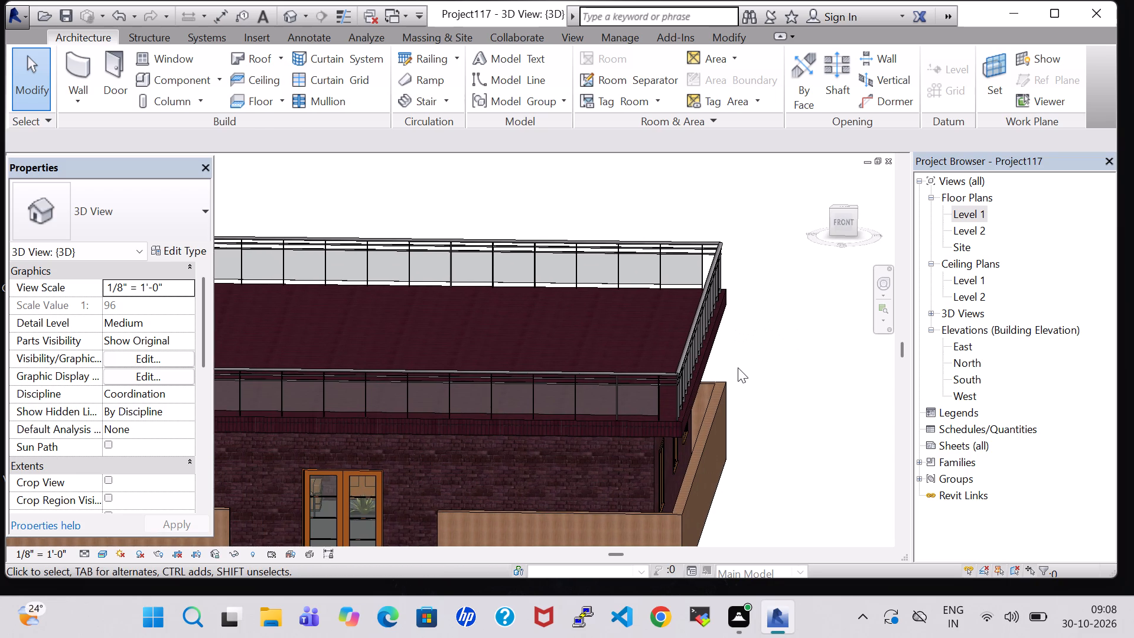
{"action": "scroll", "coordinate": [738, 367], "scroll_direction": "down", "scroll_amount": 2}
{"action": "middle_click_drag", "start_coordinate": [745, 388], "coordinate": [794, 388]}
{"action": "middle_click_drag", "start_coordinate": [770, 383], "coordinate": [735, 392]}
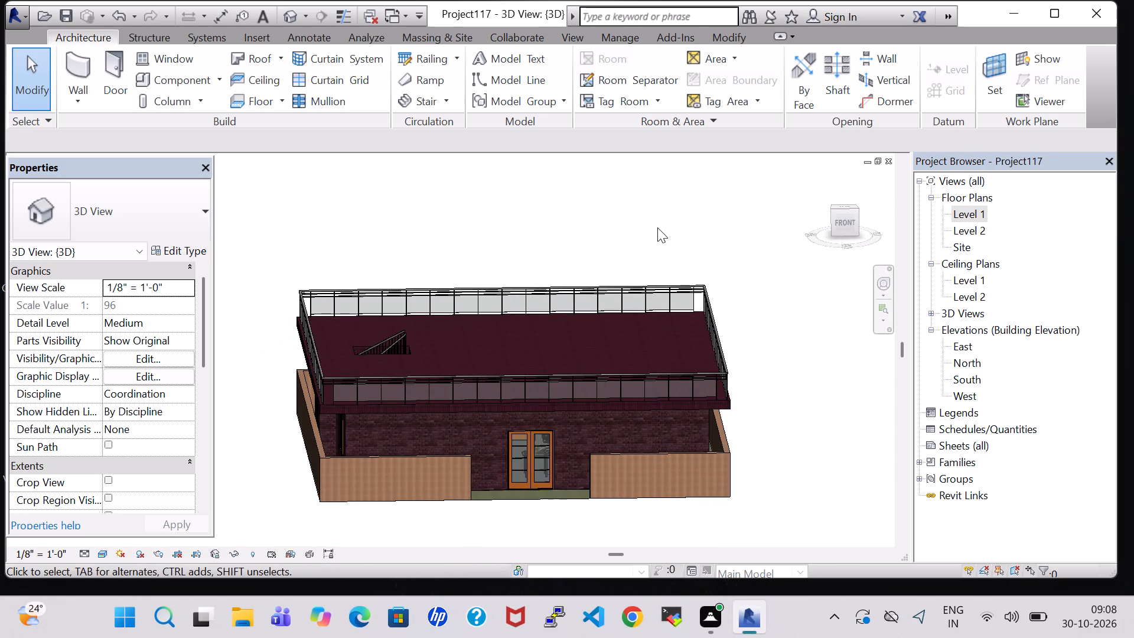
{"action": "left_click", "coordinate": [657, 227]}
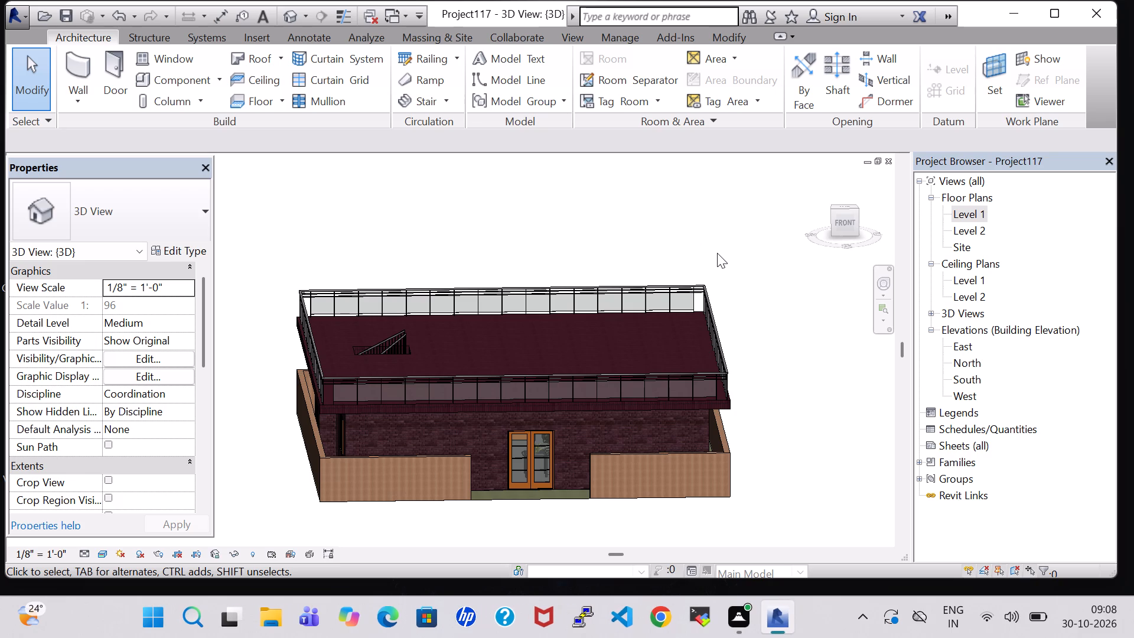
{"action": "scroll", "coordinate": [717, 253], "scroll_direction": "down", "scroll_amount": 3}
{"action": "scroll", "coordinate": [681, 252], "scroll_direction": "up", "scroll_amount": 4}
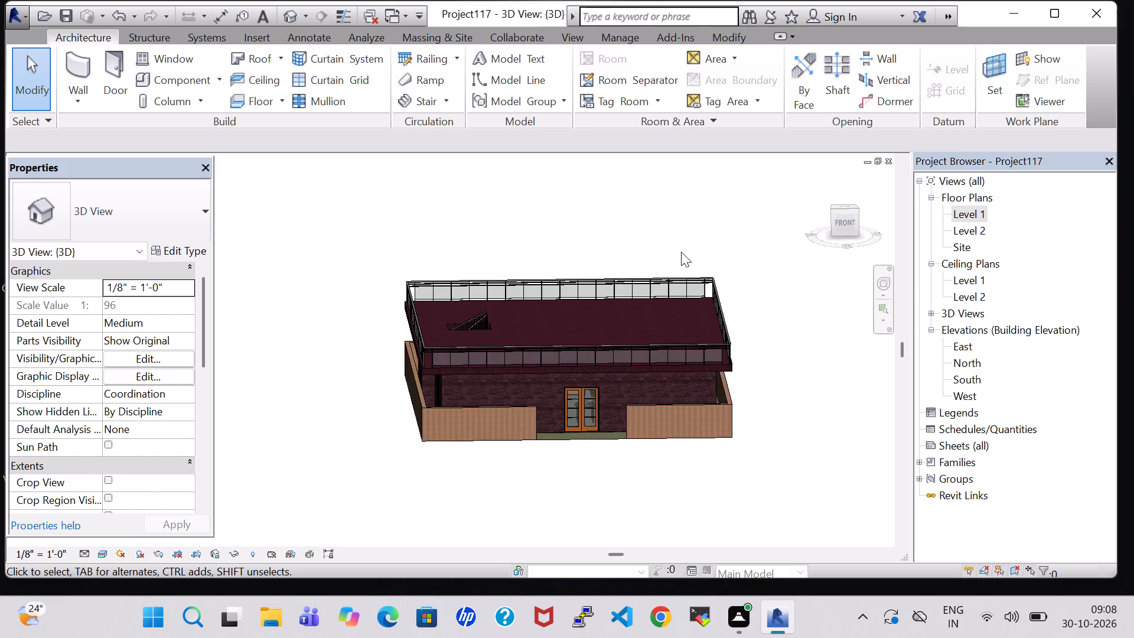
{"action": "scroll", "coordinate": [681, 252], "scroll_direction": "up", "scroll_amount": 2}
{"action": "middle_click_drag", "start_coordinate": [681, 245], "coordinate": [665, 253]}
{"action": "middle_click_drag", "start_coordinate": [665, 253], "coordinate": [719, 201]}
{"action": "scroll", "coordinate": [719, 197], "scroll_direction": "up", "scroll_amount": 1}
{"action": "scroll", "coordinate": [719, 200], "scroll_direction": "down", "scroll_amount": 6}
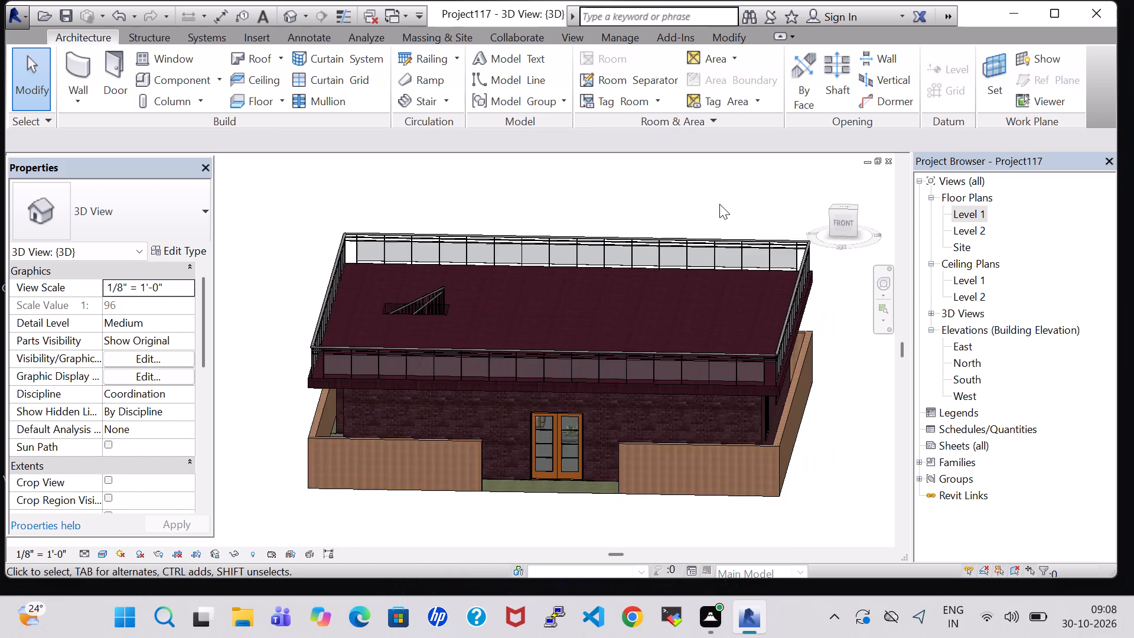
{"action": "middle_click_drag", "start_coordinate": [788, 320], "coordinate": [812, 320]}
{"action": "middle_click_drag", "start_coordinate": [811, 321], "coordinate": [795, 325], "text": "shift"}
{"action": "scroll", "coordinate": [794, 360], "scroll_direction": "up", "scroll_amount": 4}
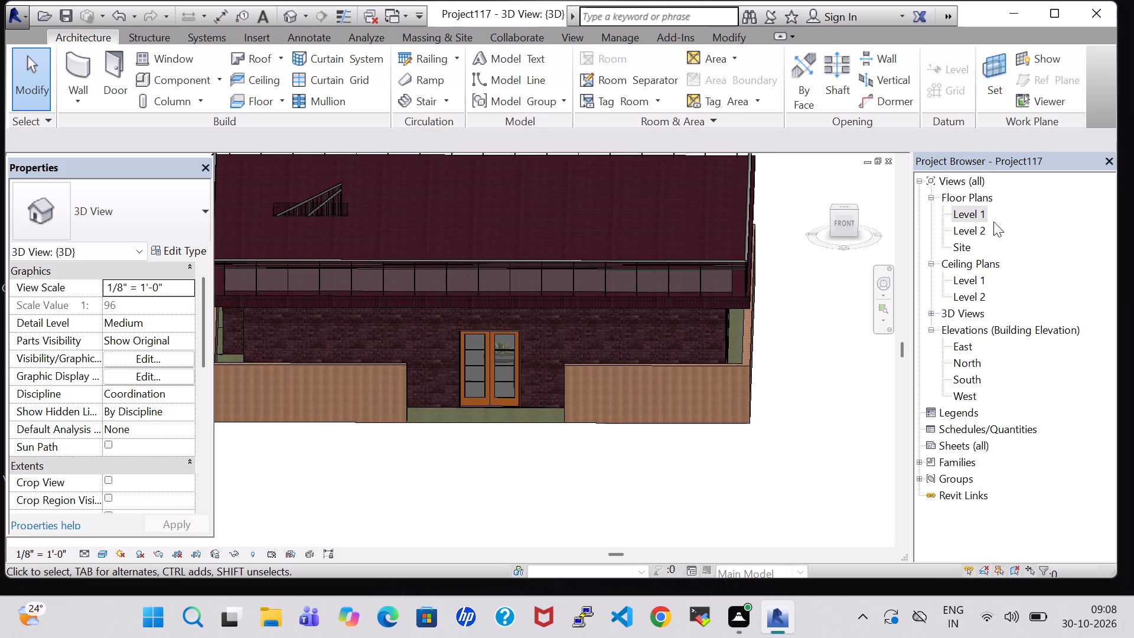
Open the Level 1 floor plan and inspect the kitchen and dining area up close.
{"action": "double_click", "coordinate": [971, 217]}
{"action": "scroll", "coordinate": [684, 293], "scroll_direction": "down", "scroll_amount": 1}
{"action": "scroll", "coordinate": [529, 293], "scroll_direction": "up", "scroll_amount": 1}
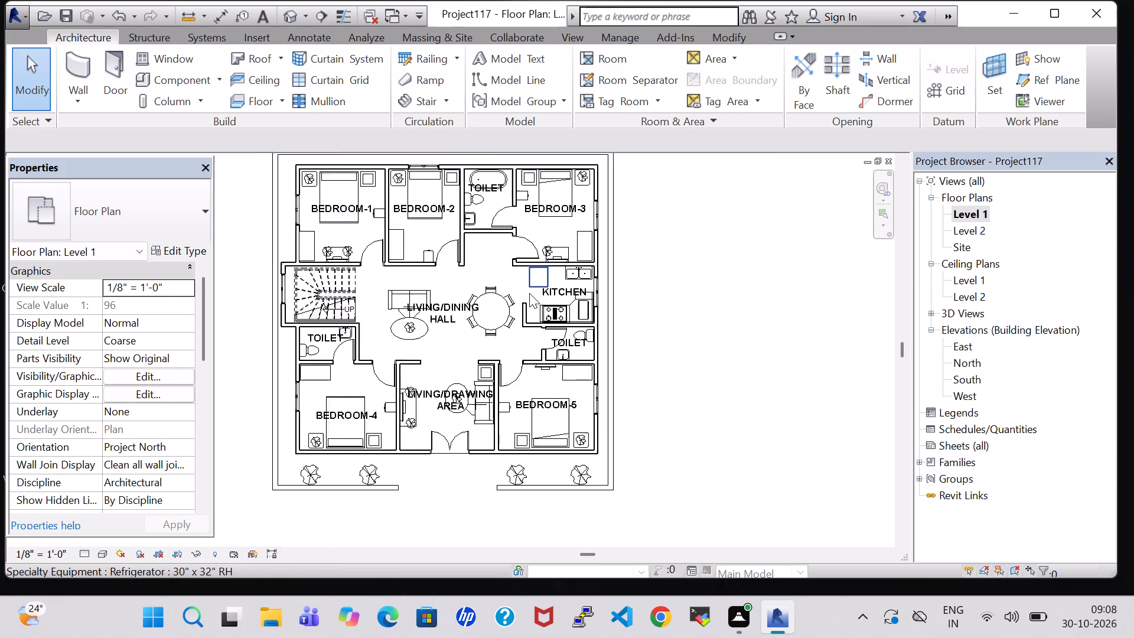
{"action": "scroll", "coordinate": [529, 293], "scroll_direction": "up", "scroll_amount": 10}
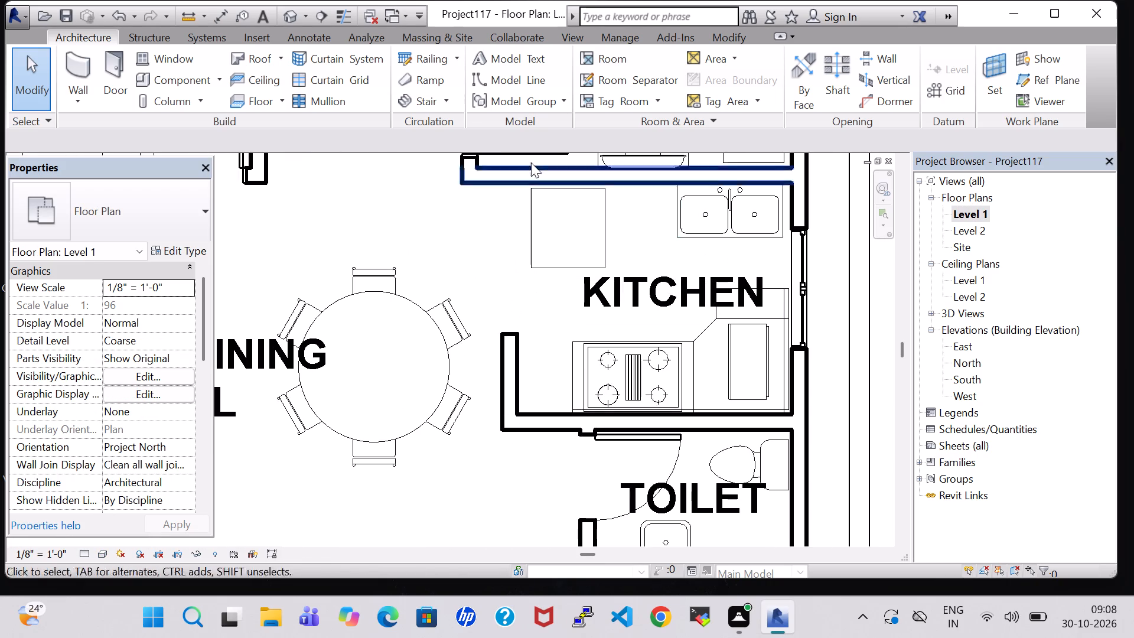
{"action": "scroll", "coordinate": [497, 183], "scroll_direction": "down", "scroll_amount": 2}
Save the project.
{"action": "left_click", "coordinate": [66, 5]}
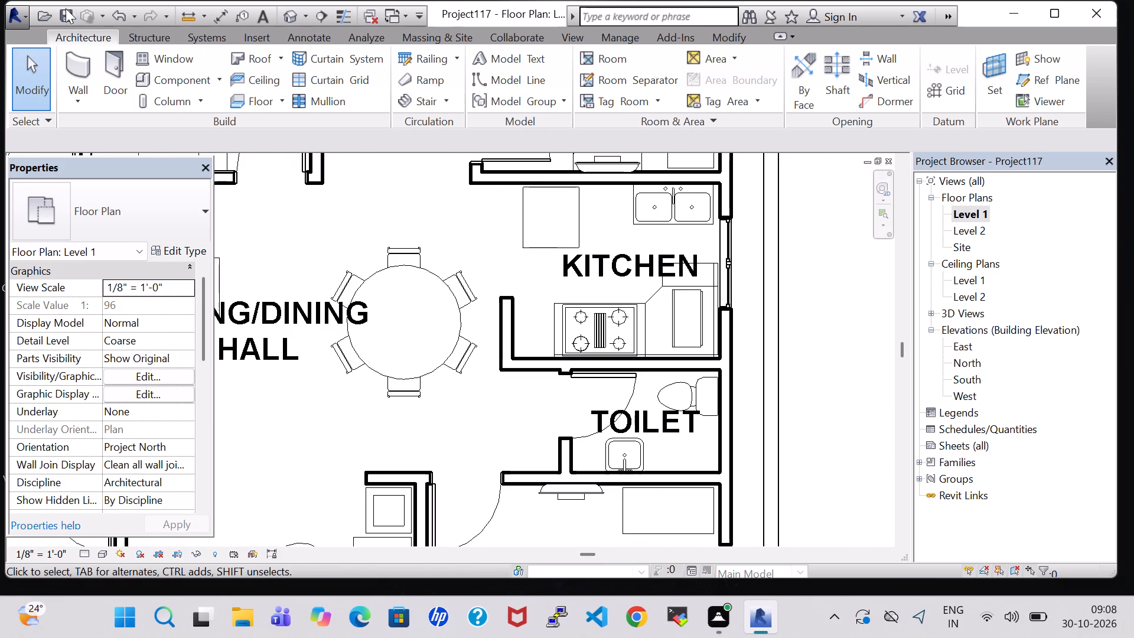
{"action": "left_click", "coordinate": [66, 17]}
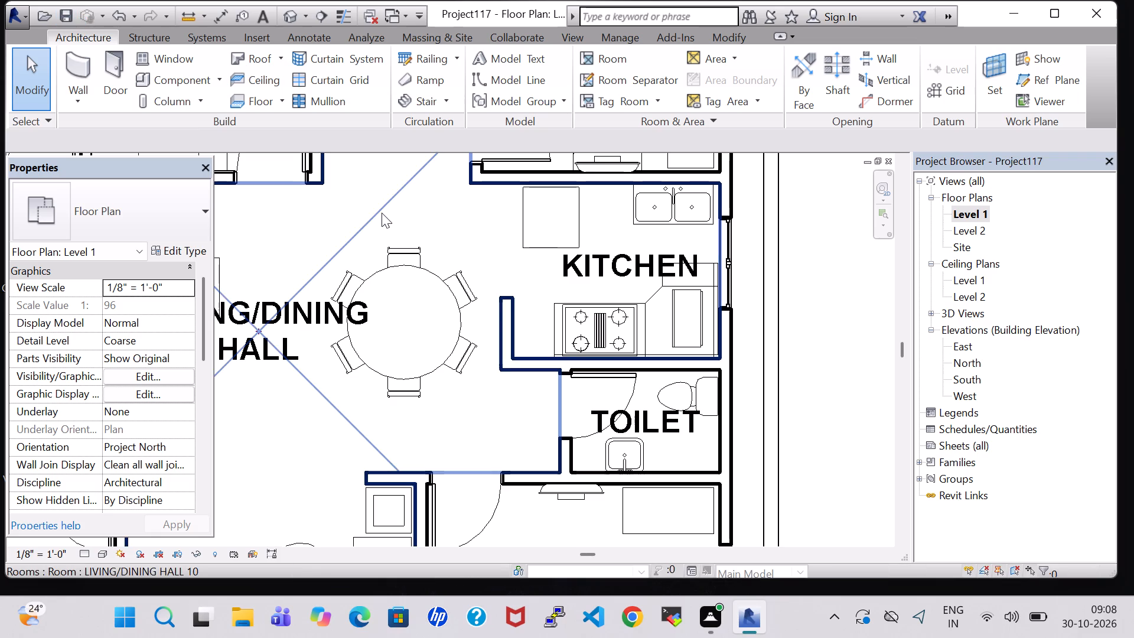
Return to the 3D view and show the whole house exterior.
{"action": "left_click", "coordinate": [283, 23]}
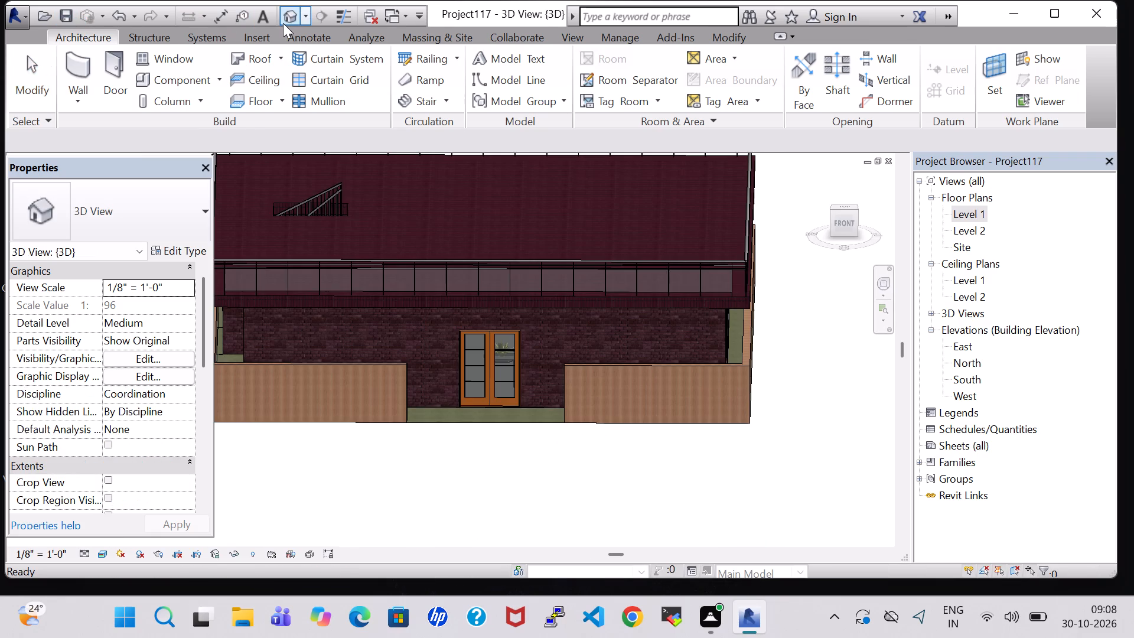
{"action": "scroll", "coordinate": [360, 247], "scroll_direction": "down", "scroll_amount": 5}
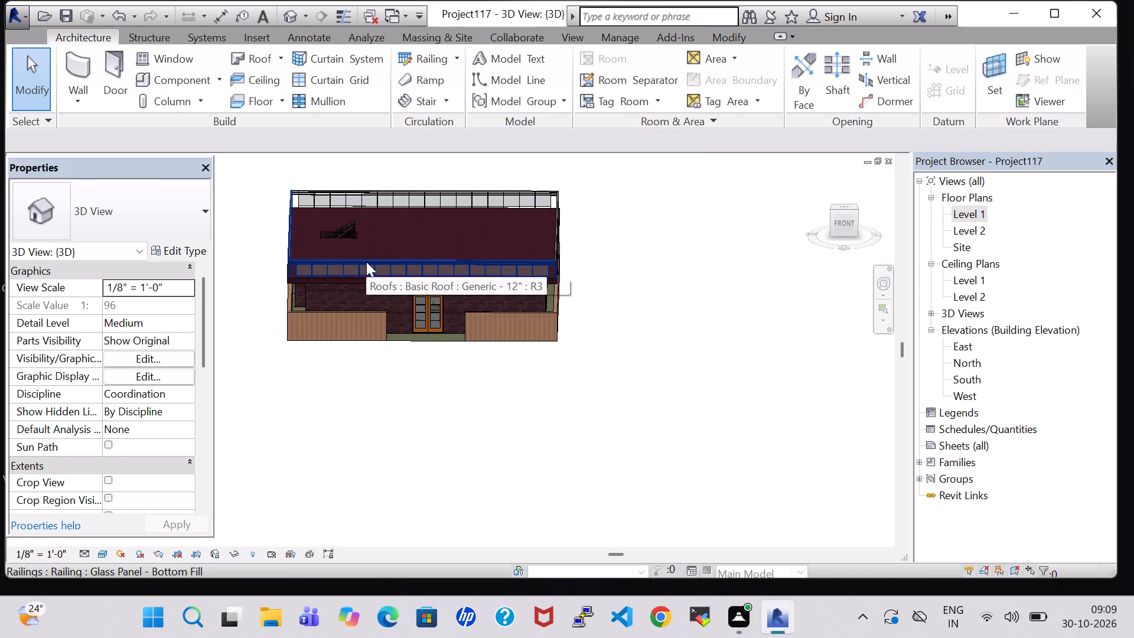
In the Level 1 floor plan, set the unconnected height of the boundary wall beside the kitchen to 2' 0".
{"action": "double_click", "coordinate": [976, 213]}
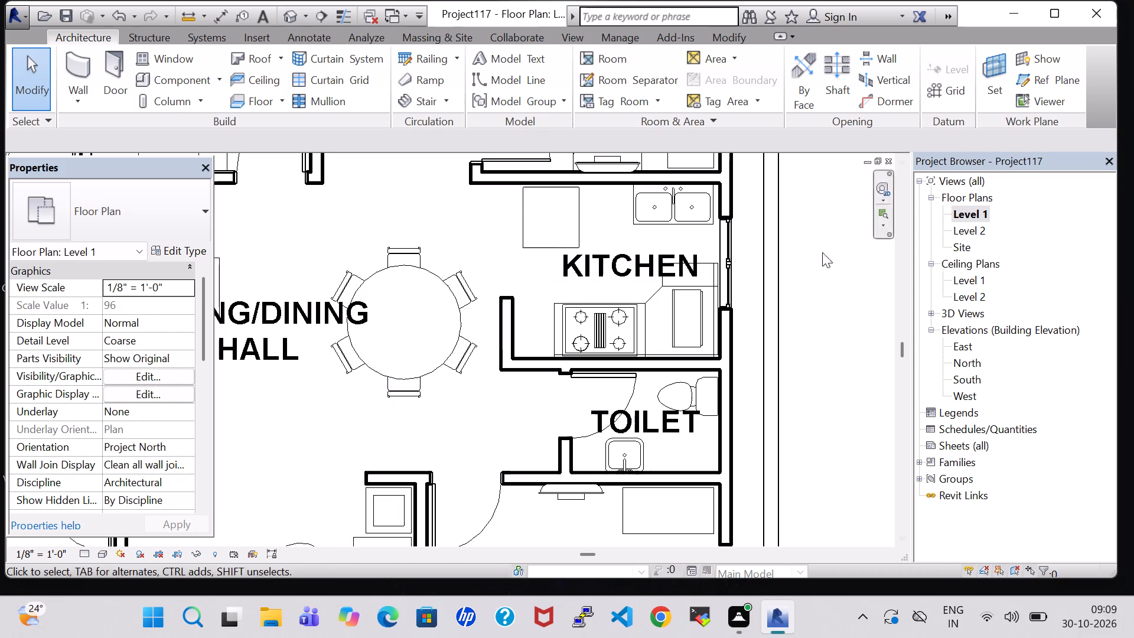
{"action": "left_click", "coordinate": [774, 278]}
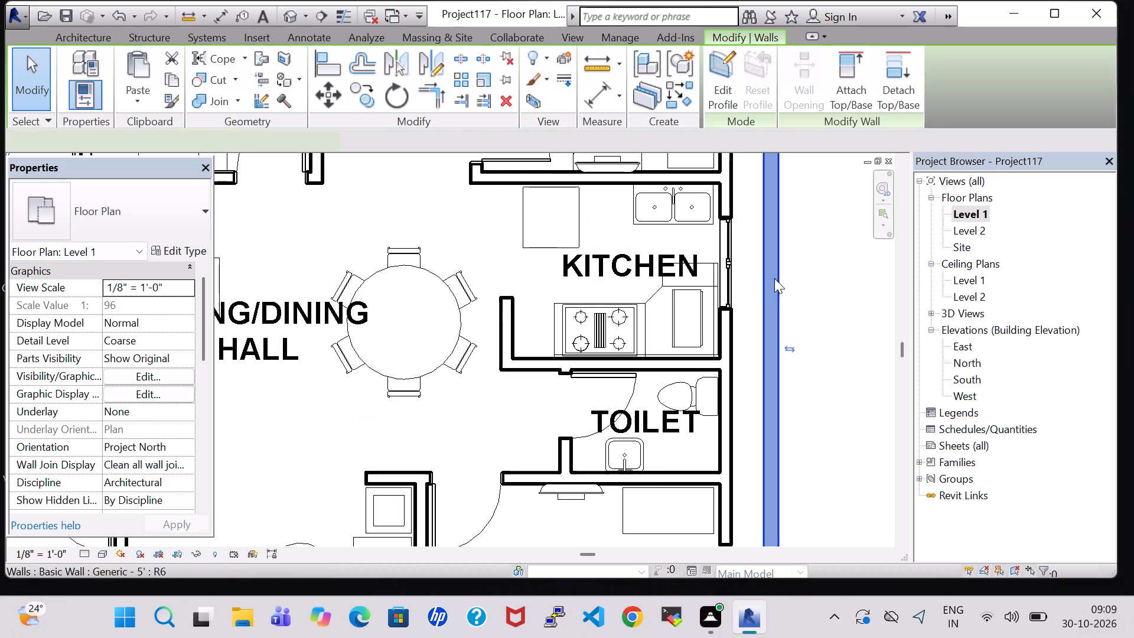
{"action": "left_click", "coordinate": [110, 397]}
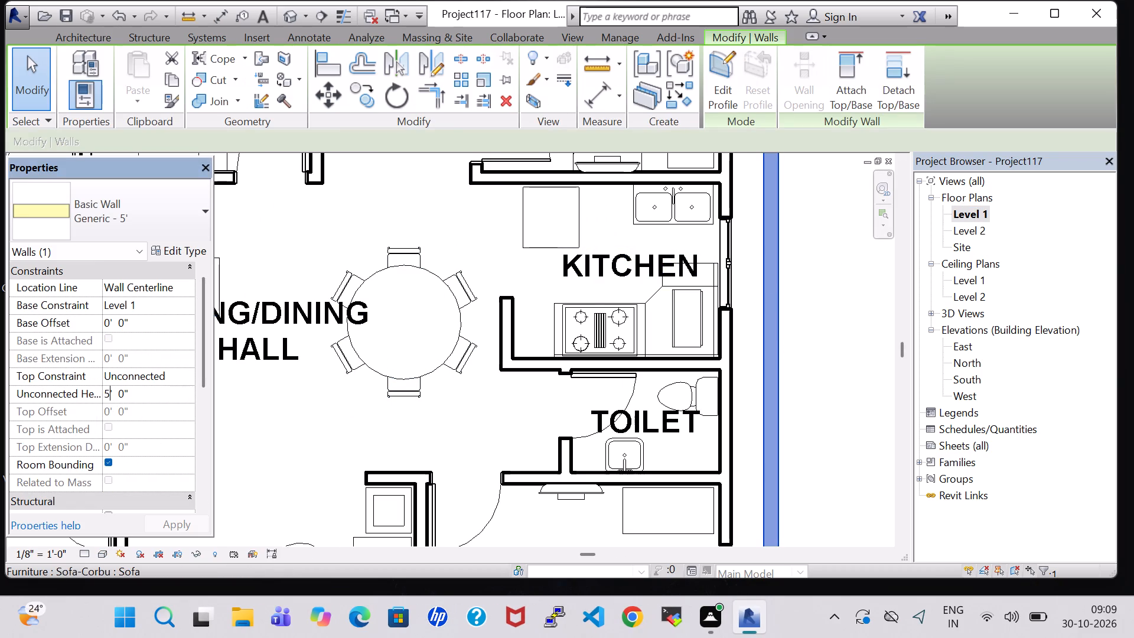
{"action": "key", "text": "BackSpace"}
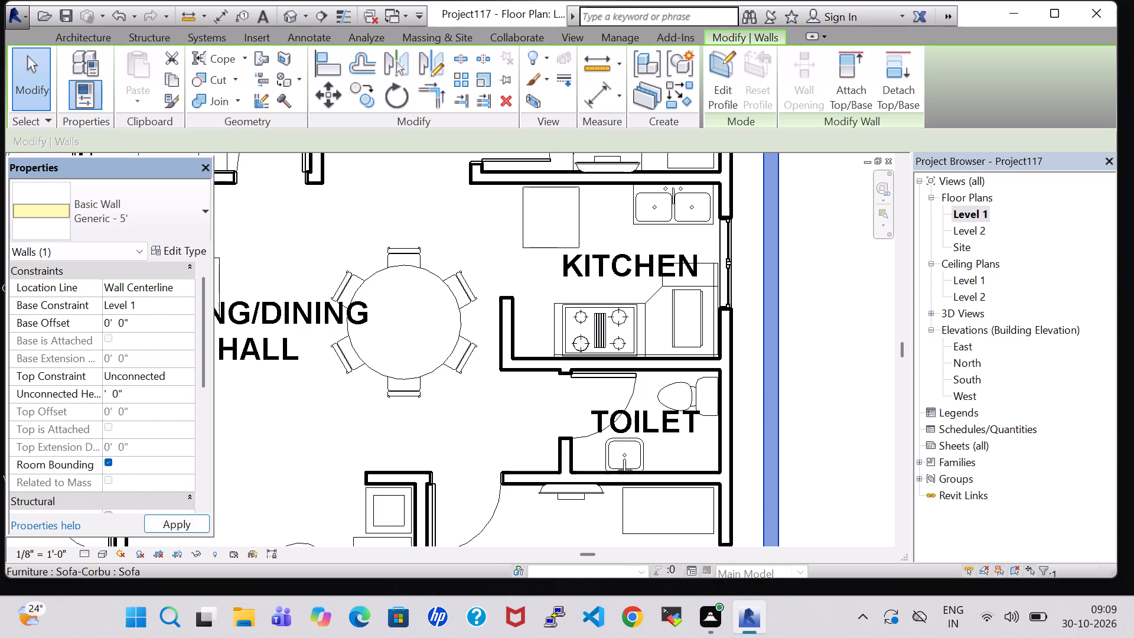
{"action": "key", "text": "2"}
{"action": "left_click", "coordinate": [177, 526]}
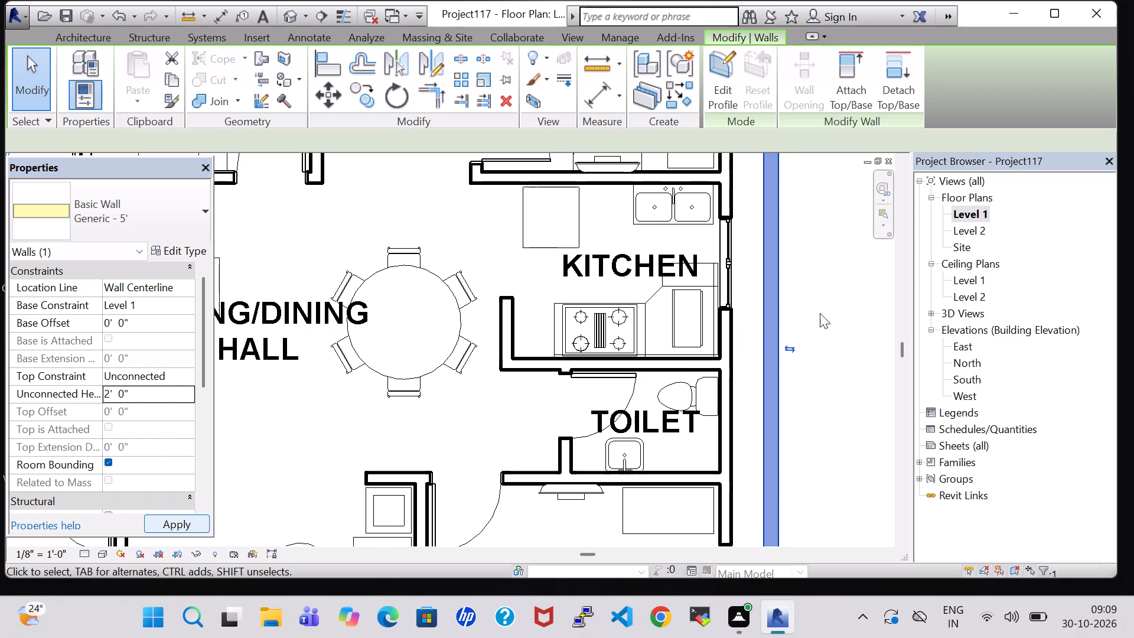
{"action": "left_click", "coordinate": [830, 283]}
Set the unconnected height of the front boundary wall in front of Bedroom-5 to 2' 0".
{"action": "scroll", "coordinate": [830, 283], "scroll_direction": "down", "scroll_amount": 8}
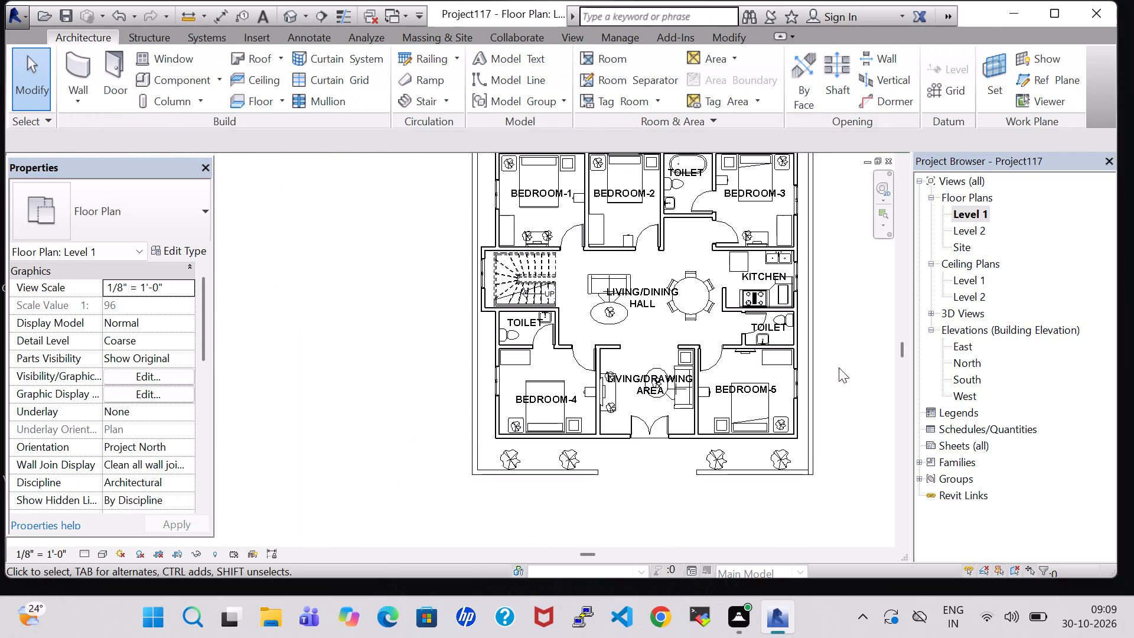
{"action": "left_click", "coordinate": [741, 479]}
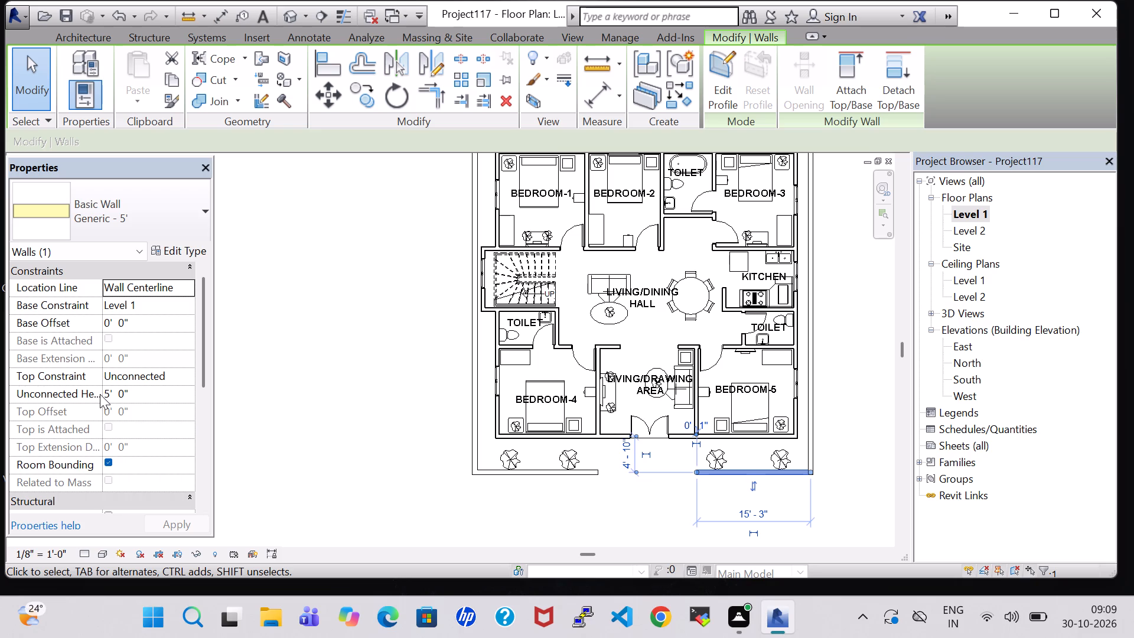
{"action": "left_click", "coordinate": [115, 397]}
{"action": "key", "text": "Left"}
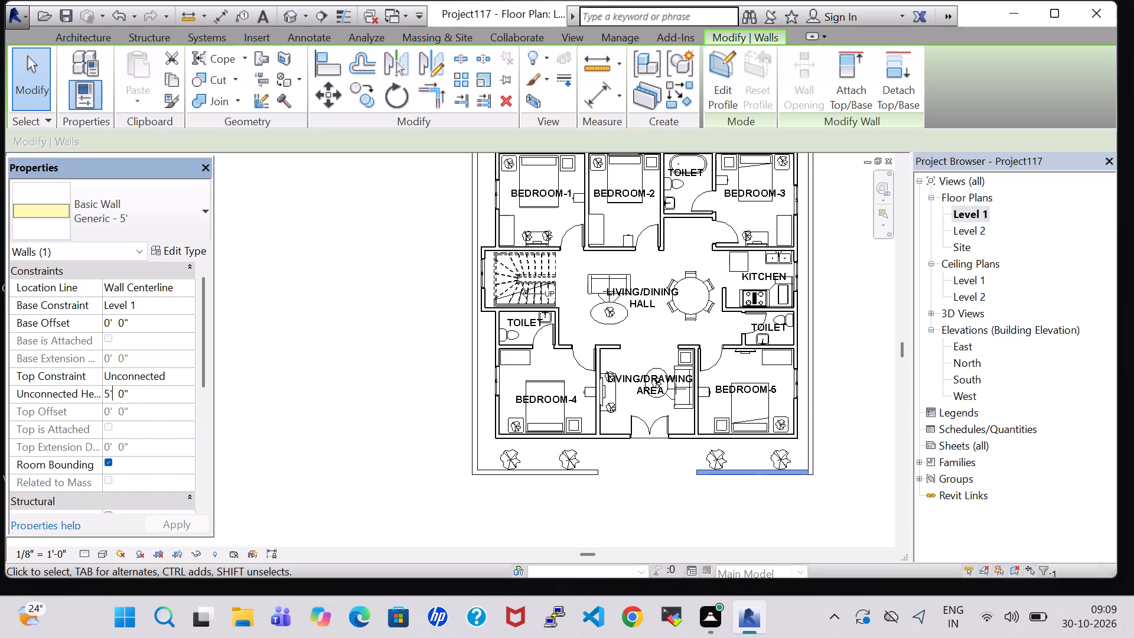
{"action": "key", "text": "Left"}
{"action": "key", "text": "BackSpace"}
{"action": "key", "text": "2"}
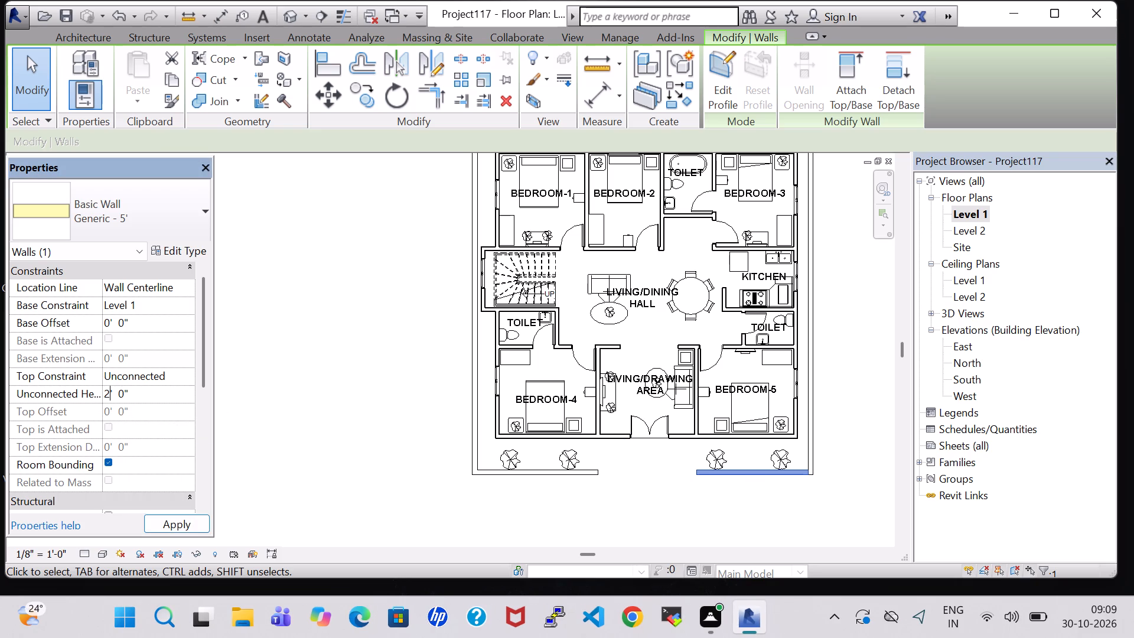
{"action": "left_click", "coordinate": [194, 517]}
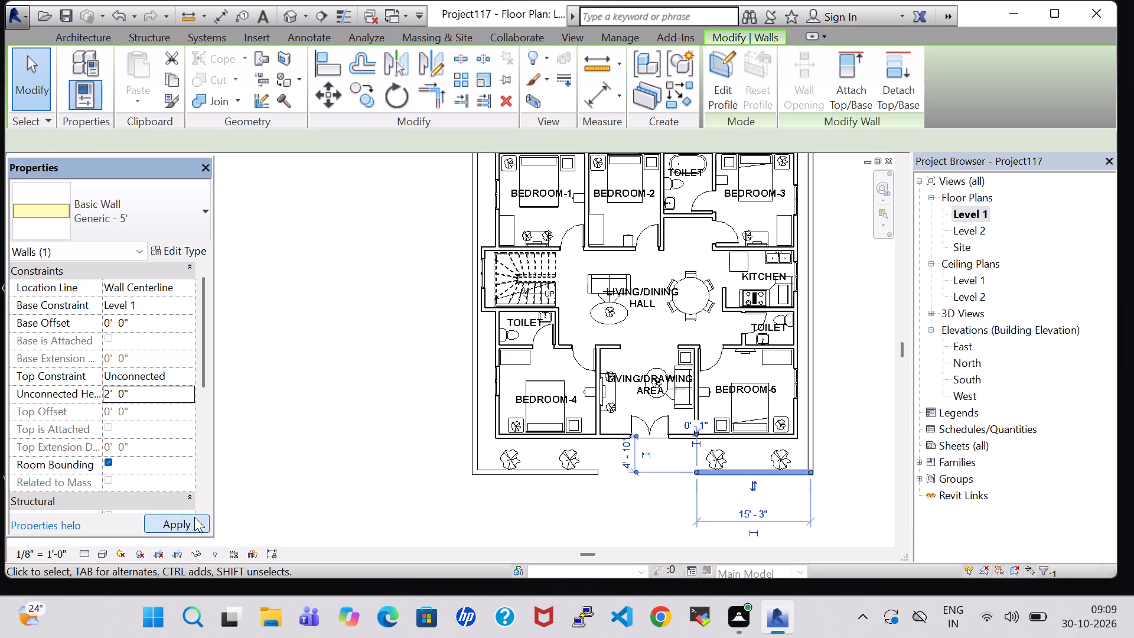
{"action": "double_click", "coordinate": [278, 503]}
Set the unconnected height of the front boundary wall in front of Bedroom-4 to 2' 0".
{"action": "left_click", "coordinate": [492, 473]}
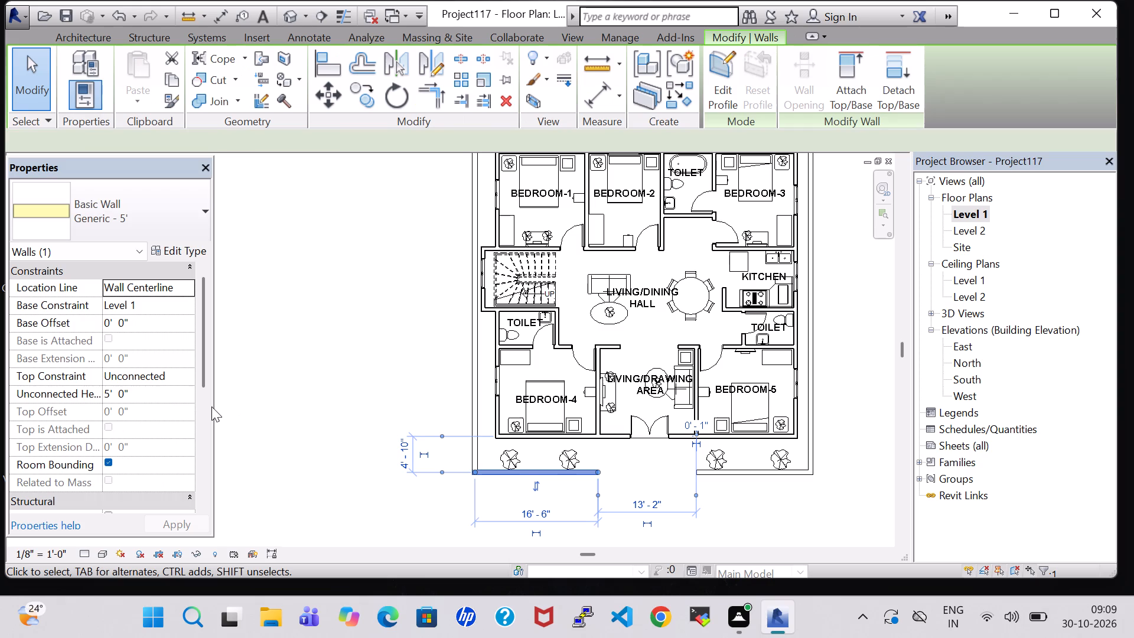
{"action": "double_click", "coordinate": [107, 394]}
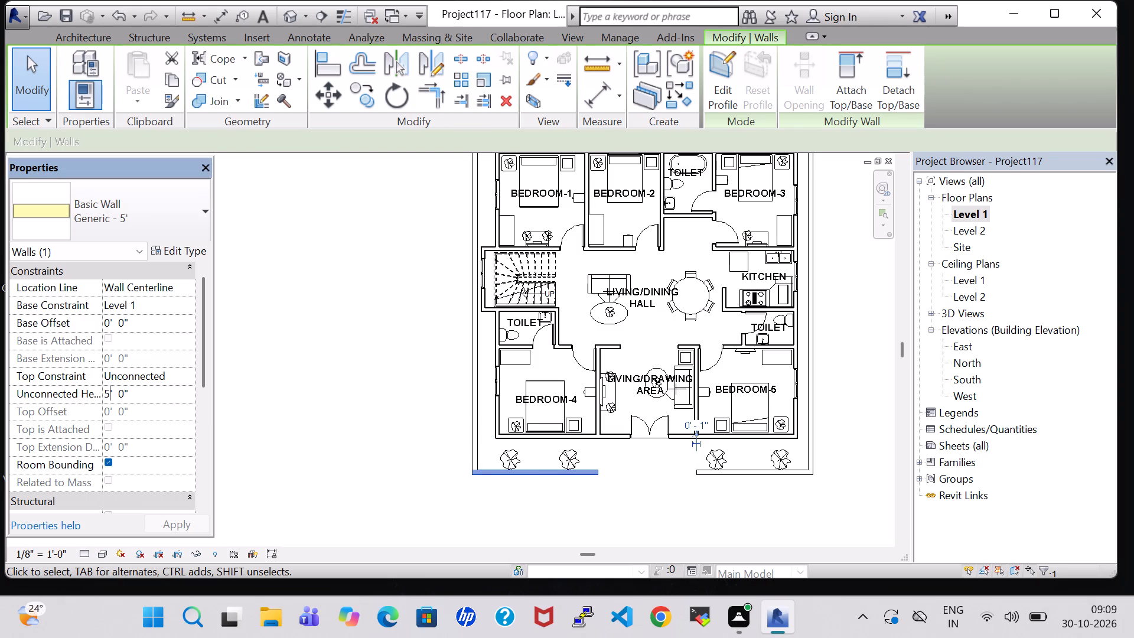
{"action": "key", "text": "BackSpace"}
{"action": "key", "text": "2"}
{"action": "left_click", "coordinate": [186, 517]}
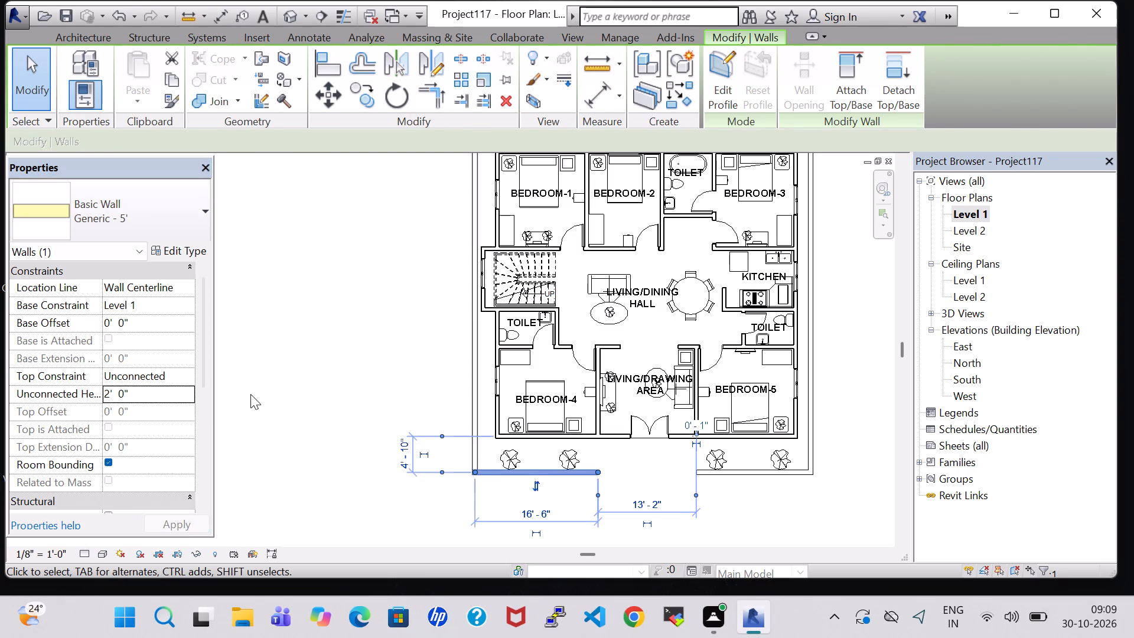
{"action": "left_click", "coordinate": [250, 394]}
Set the unconnected height of the side boundary wall next to the staircase to 2' 0".
{"action": "left_click", "coordinate": [466, 353]}
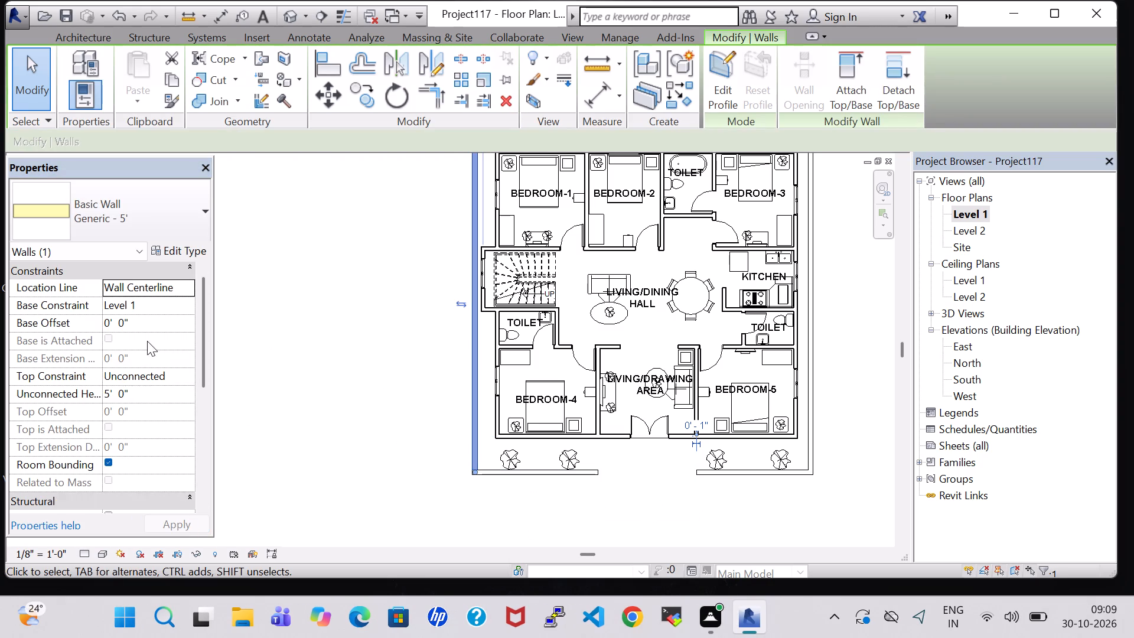
{"action": "double_click", "coordinate": [109, 398]}
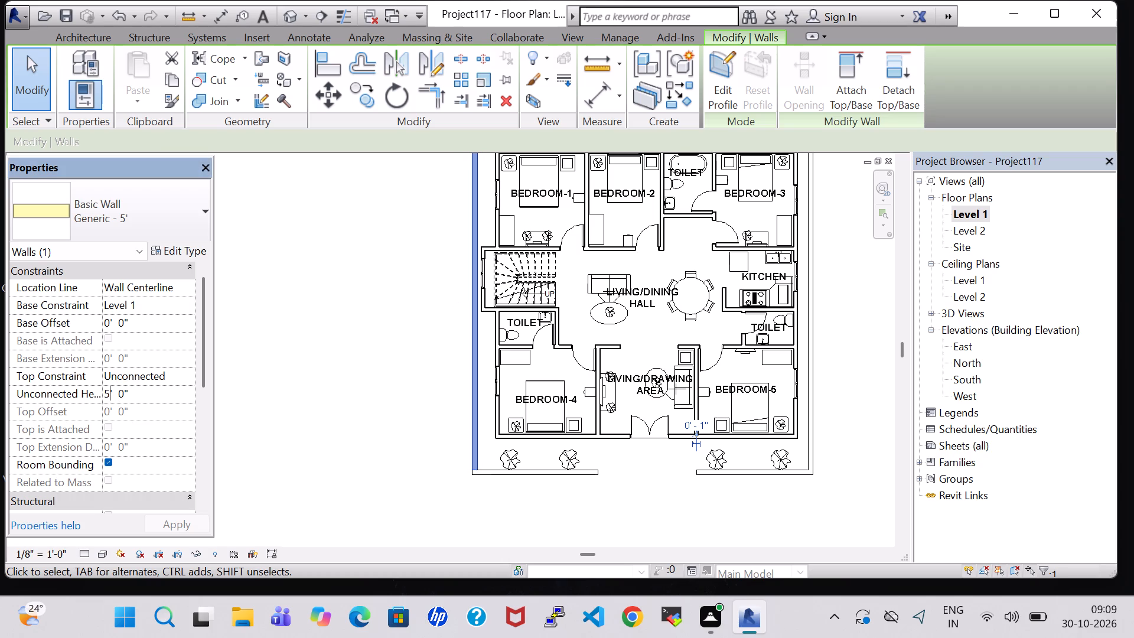
{"action": "key", "text": "BackSpace"}
{"action": "key", "text": "2"}
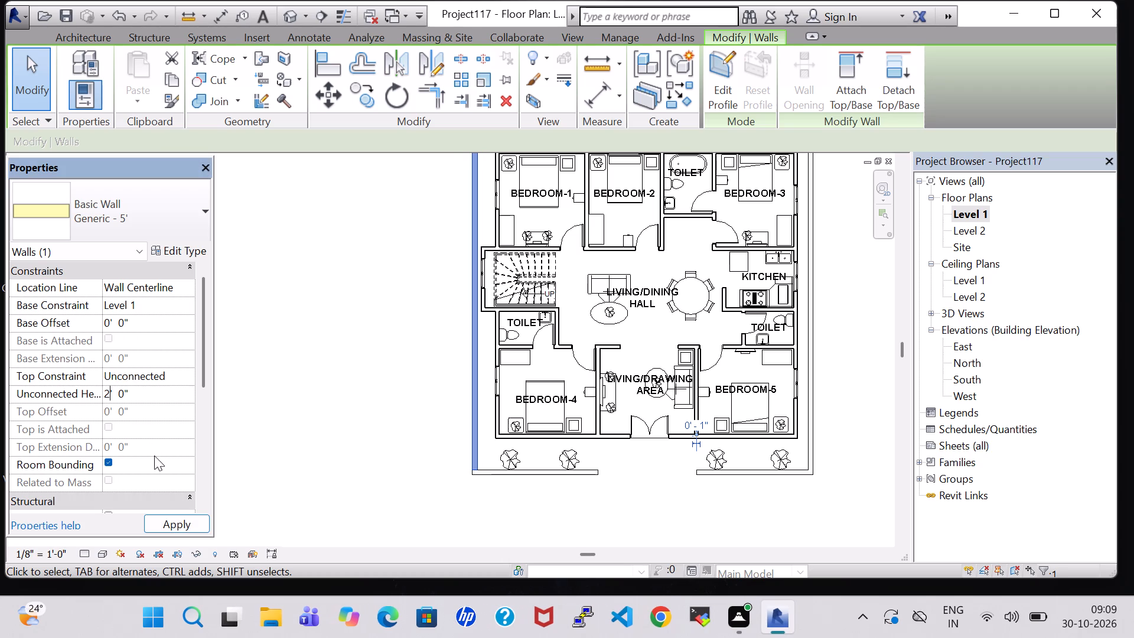
{"action": "left_click", "coordinate": [199, 529]}
{"action": "left_click", "coordinate": [315, 261]}
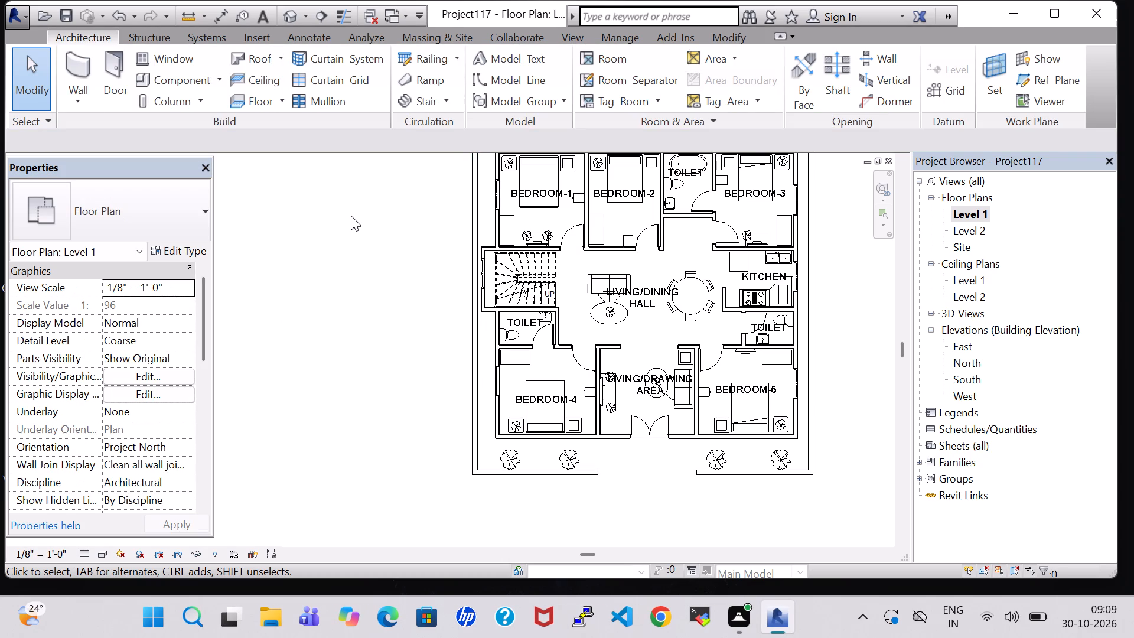
Set the unconnected height of the long rear boundary wall behind Bedrooms 1 to 3 to 2' 0".
{"action": "middle_click_drag", "start_coordinate": [351, 216], "coordinate": [348, 308]}
{"action": "scroll", "coordinate": [348, 308], "scroll_direction": "up", "scroll_amount": 1}
{"action": "left_click", "coordinate": [533, 214]}
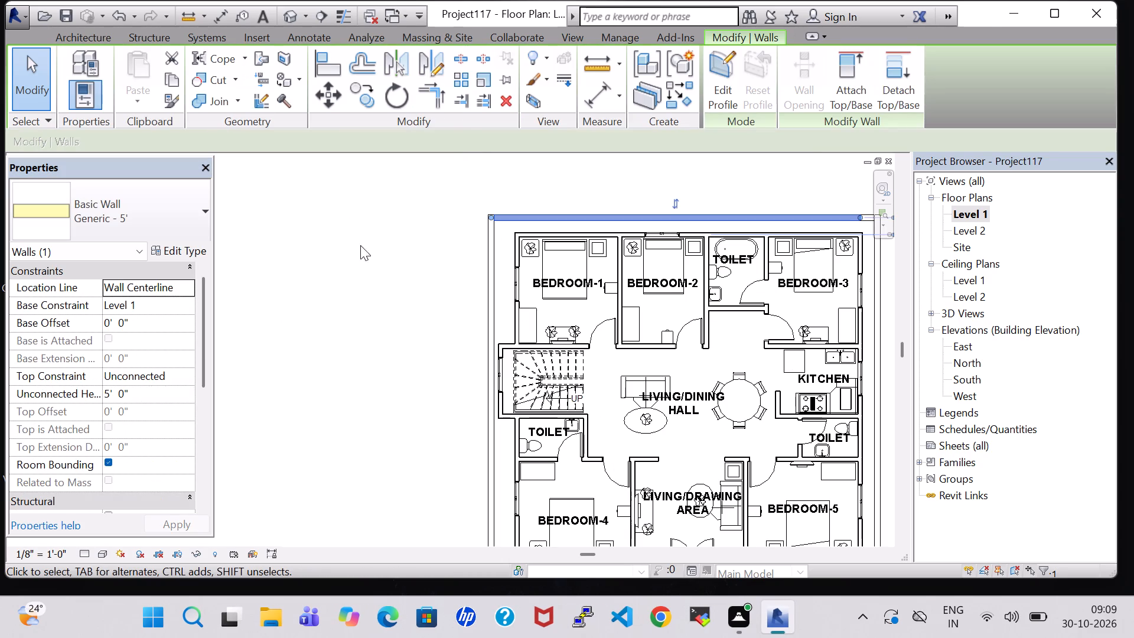
{"action": "left_click", "coordinate": [112, 398]}
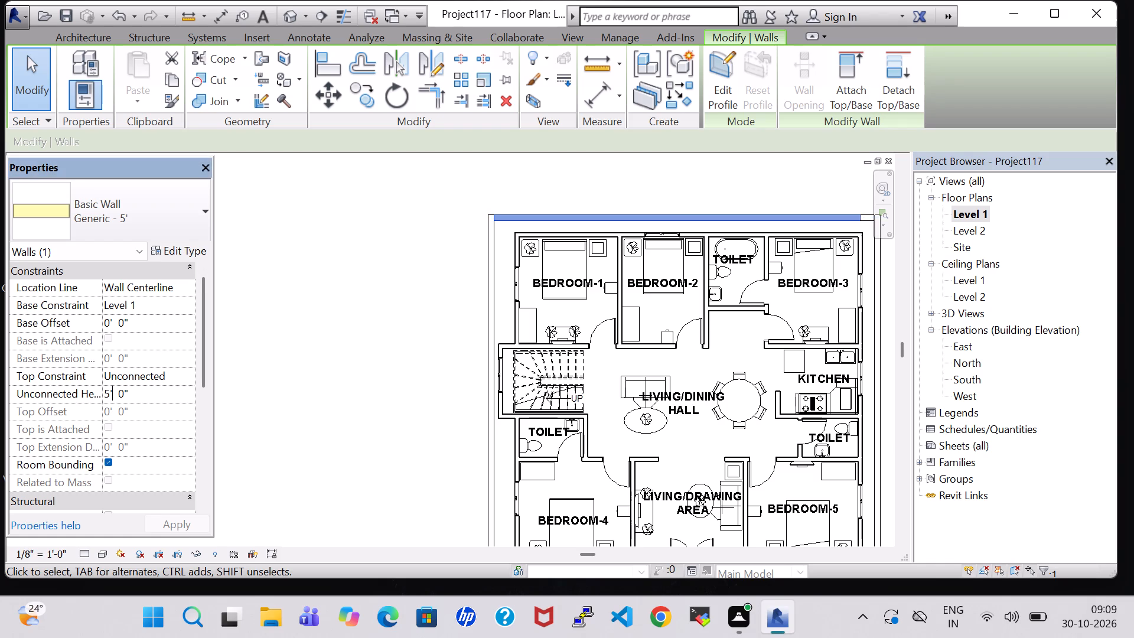
{"action": "key", "text": "Left"}
{"action": "key", "text": "BackSpace"}
{"action": "key", "text": "2"}
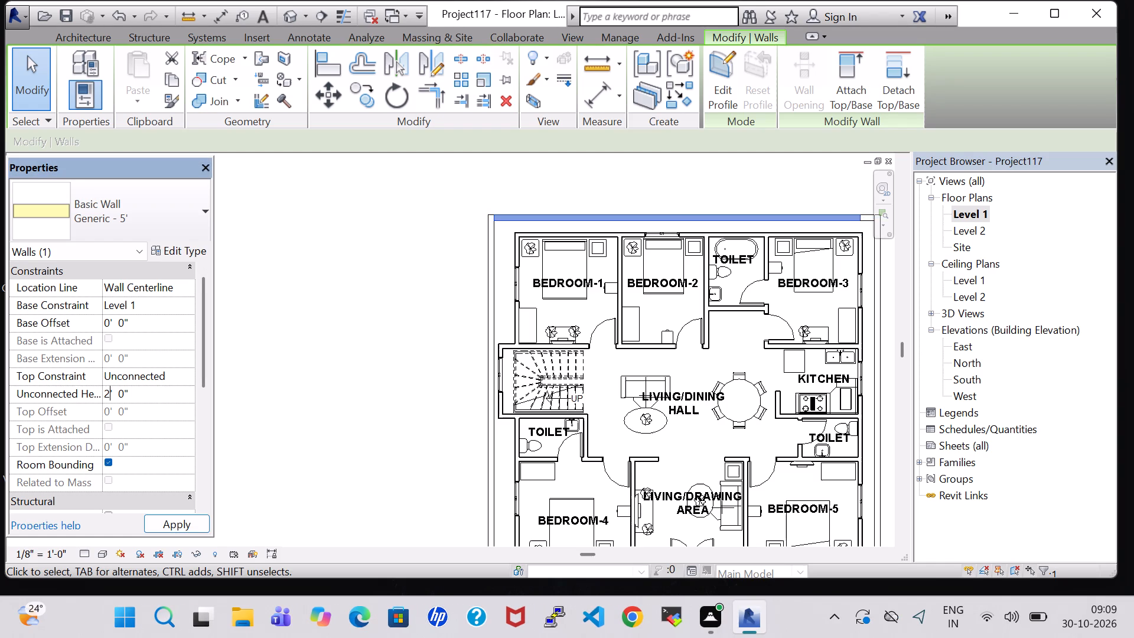
{"action": "left_click", "coordinate": [192, 526]}
{"action": "left_click", "coordinate": [292, 370]}
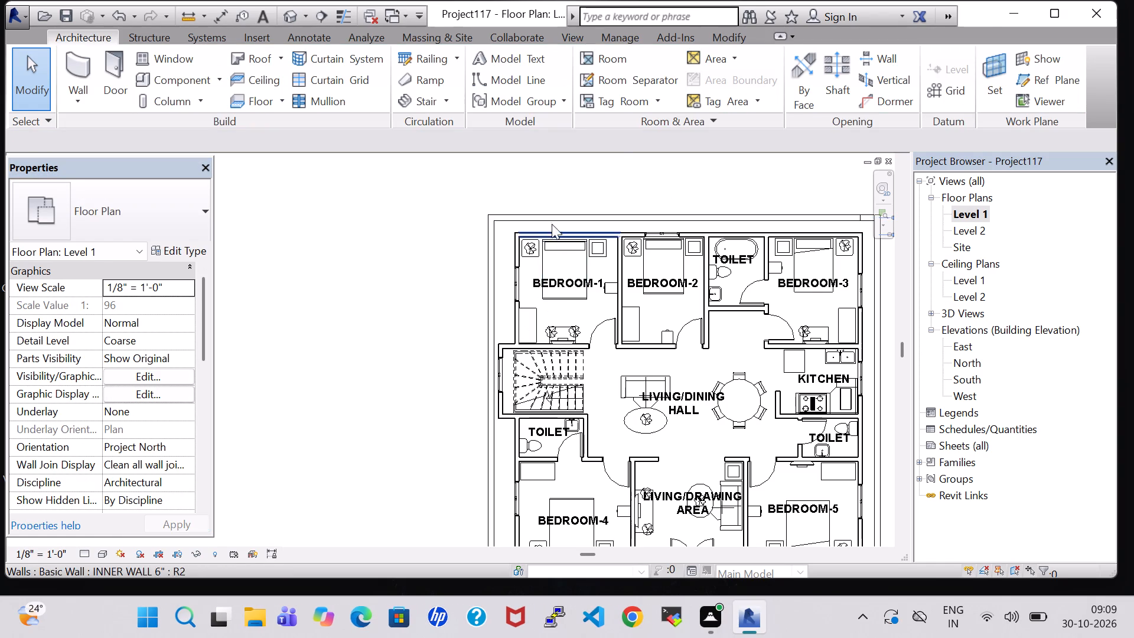
Check the unconnected heights of the boundary walls around the house one by one.
{"action": "left_click", "coordinate": [550, 222]}
{"action": "left_click", "coordinate": [373, 262]}
{"action": "left_click", "coordinate": [489, 284]}
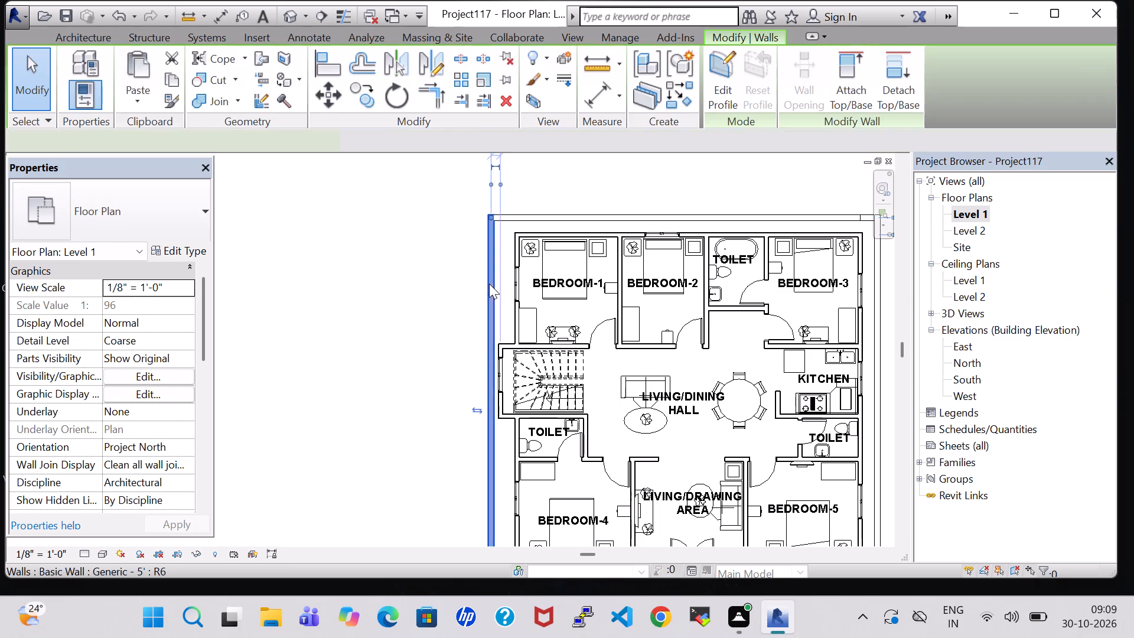
{"action": "left_click", "coordinate": [379, 313]}
{"action": "scroll", "coordinate": [379, 313], "scroll_direction": "down", "scroll_amount": 2}
{"action": "middle_click_drag", "start_coordinate": [379, 313], "coordinate": [283, 255]}
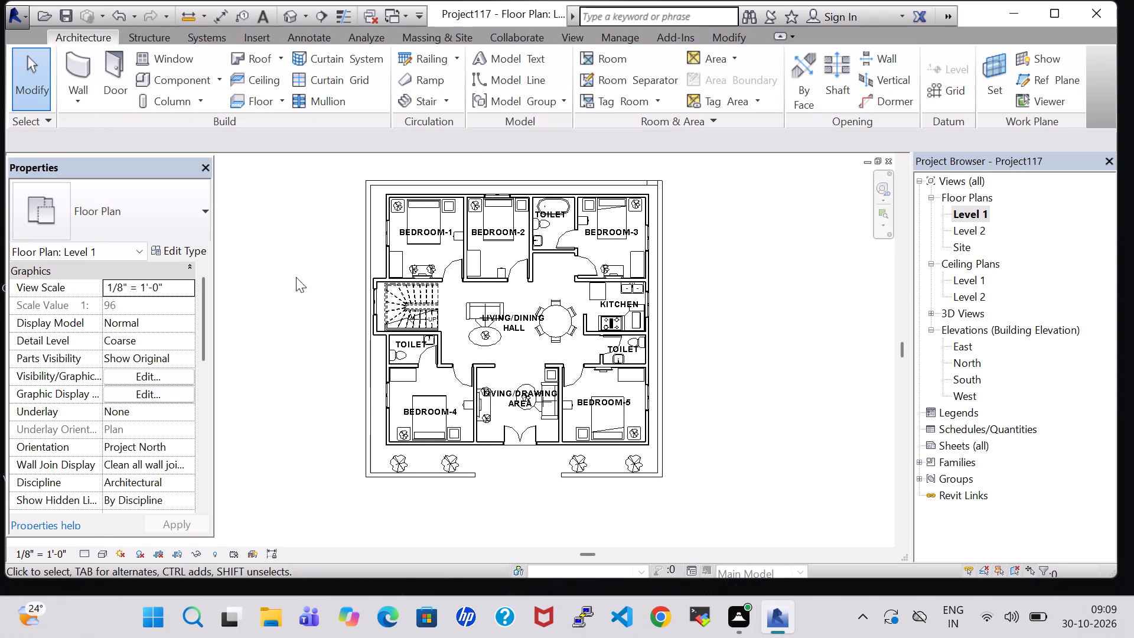
{"action": "left_click", "coordinate": [425, 478]}
{"action": "left_click", "coordinate": [304, 346]}
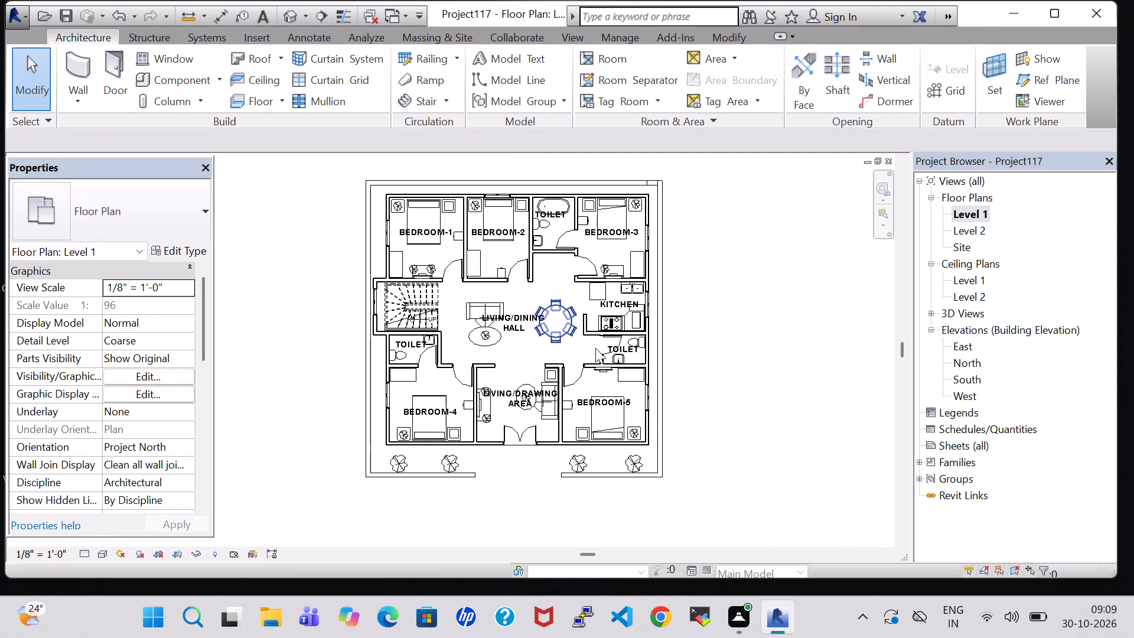
{"action": "left_click", "coordinate": [657, 340]}
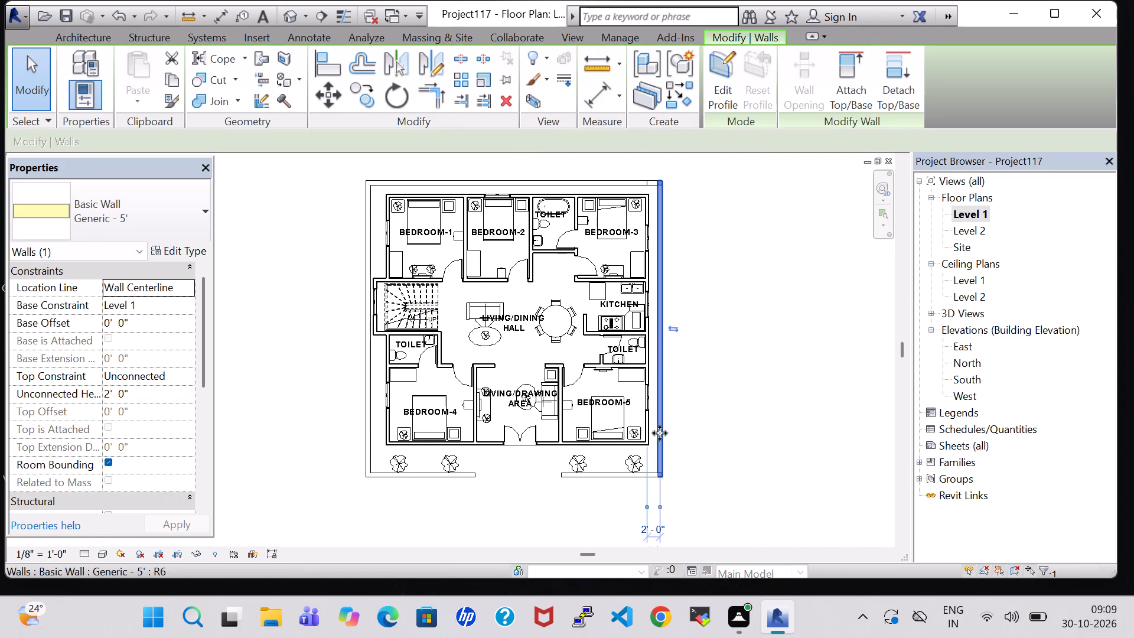
{"action": "left_click", "coordinate": [593, 518]}
{"action": "left_click", "coordinate": [599, 476]}
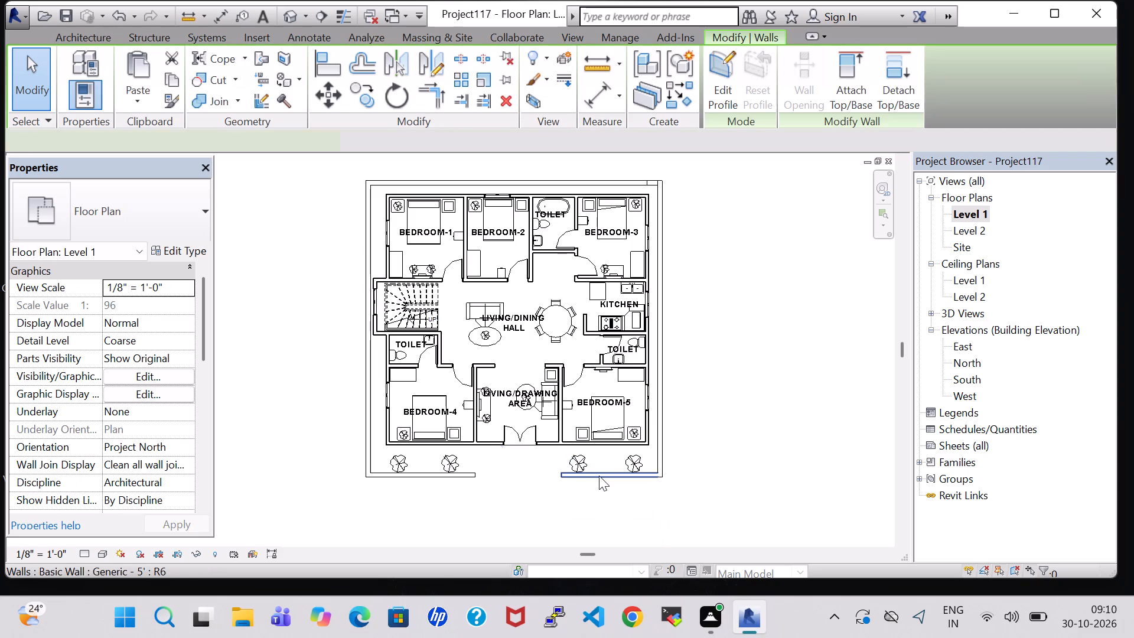
{"action": "left_click", "coordinate": [755, 356]}
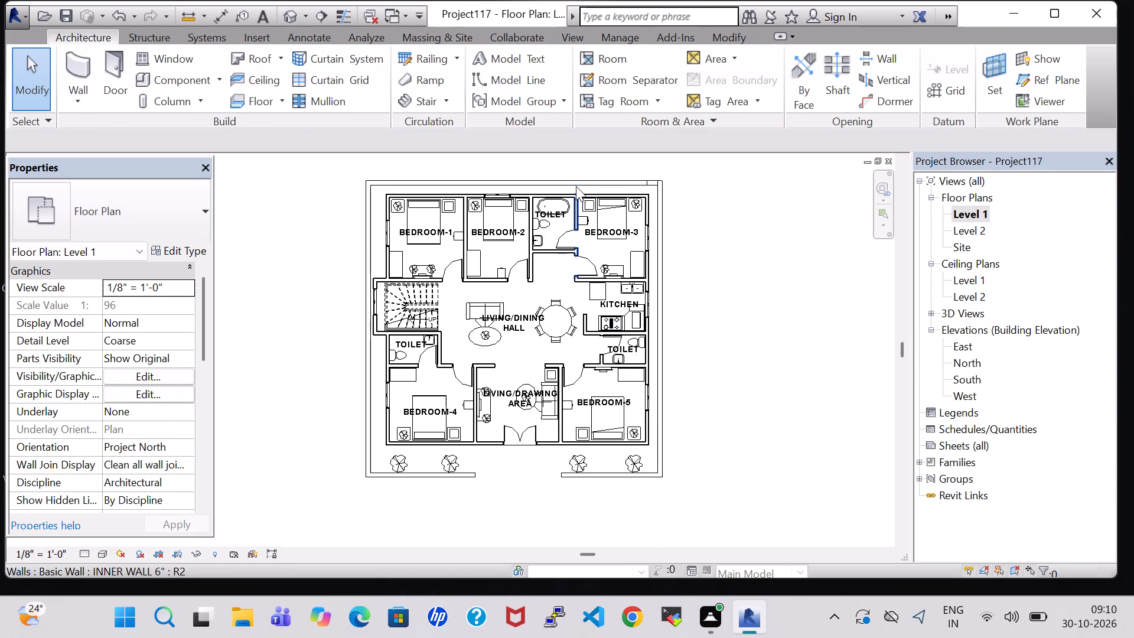
{"action": "left_click", "coordinate": [576, 184]}
{"action": "left_click", "coordinate": [768, 278]}
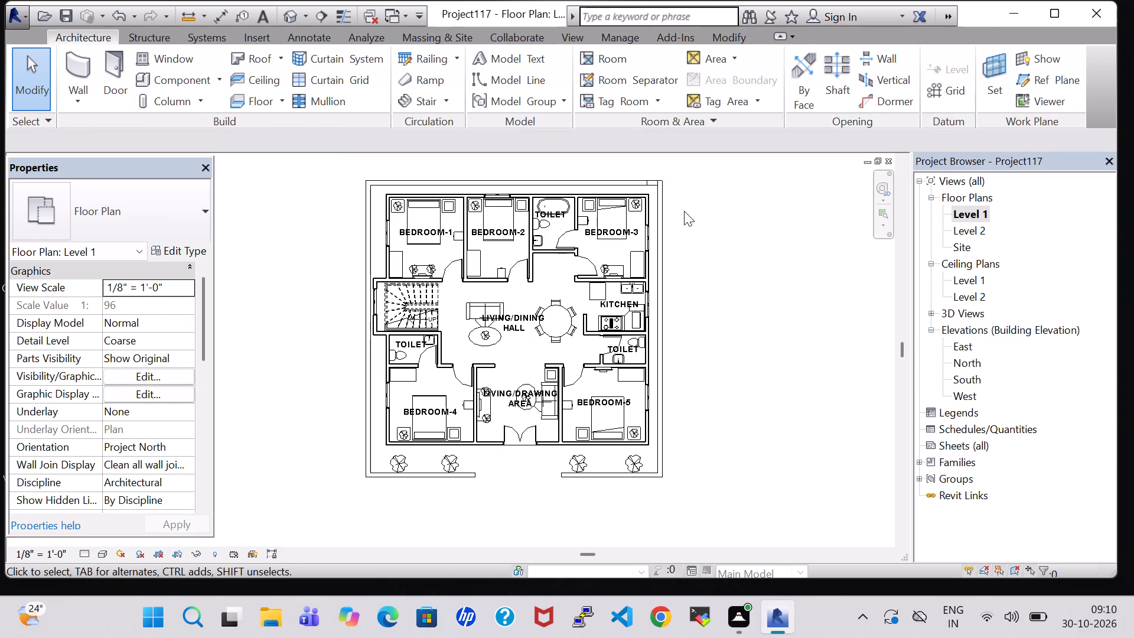
Delete the short leftover boundary wall segment at the rear corner behind Bedroom-3.
{"action": "left_click", "coordinate": [653, 185]}
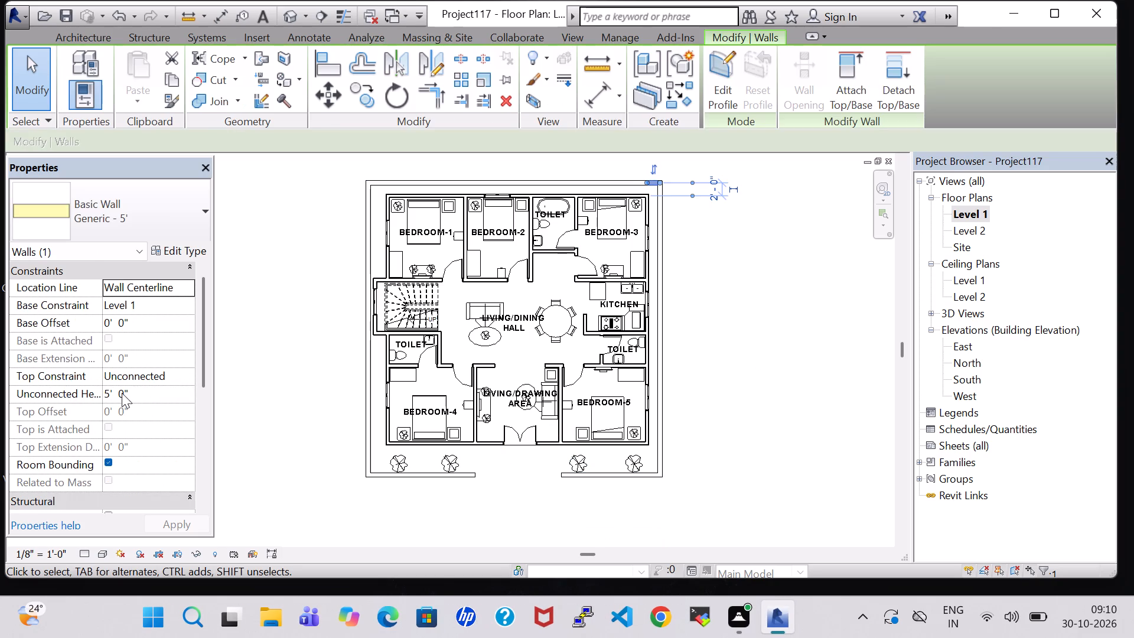
{"action": "left_click", "coordinate": [113, 396]}
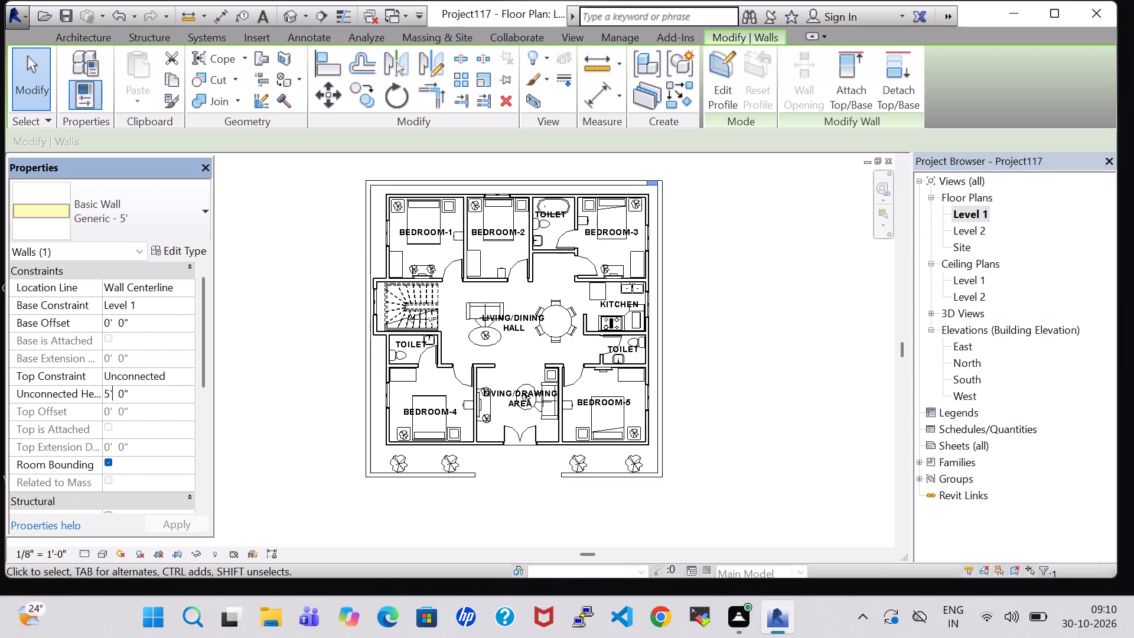
{"action": "key", "text": "Left"}
{"action": "key", "text": "BackSpace"}
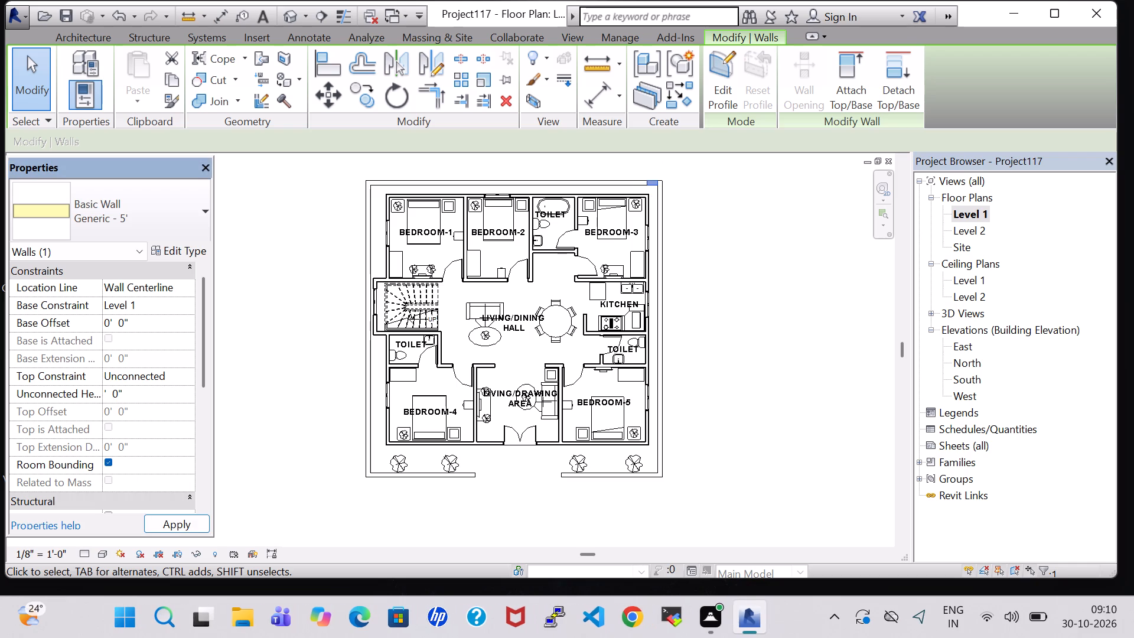
{"action": "scroll", "coordinate": [125, 396], "scroll_direction": "up", "scroll_amount": 7}
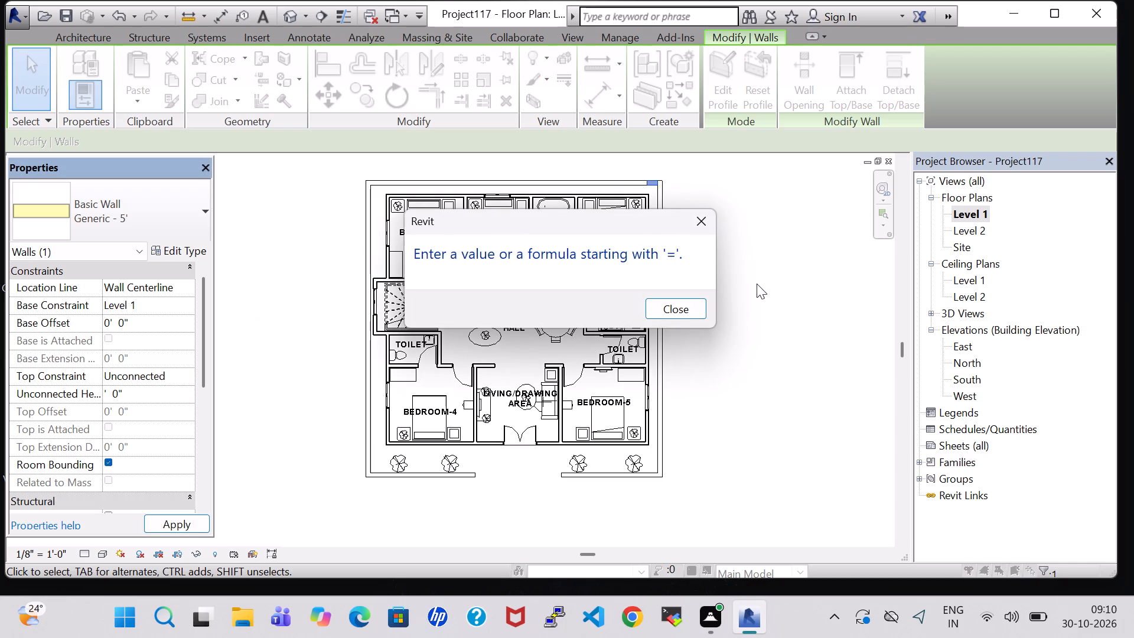
{"action": "left_click", "coordinate": [695, 222]}
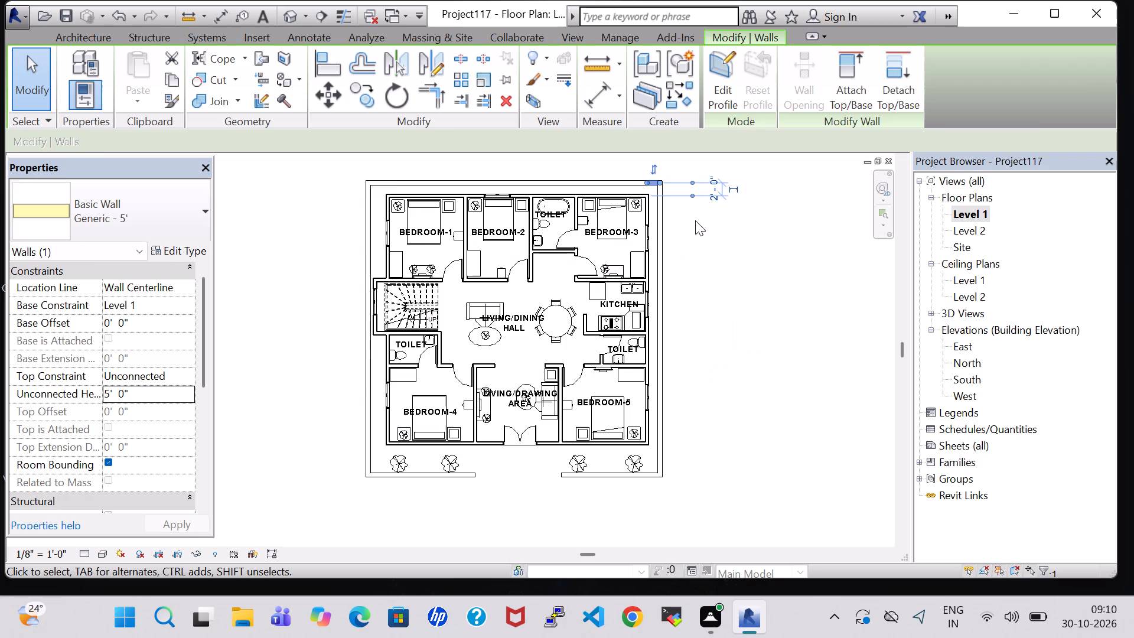
{"action": "key", "text": "Delete"}
Extend the long rear boundary wall behind Bedroom-3 to meet the side boundary wall at the corner.
{"action": "scroll", "coordinate": [695, 204], "scroll_direction": "up", "scroll_amount": 4}
{"action": "middle_click_drag", "start_coordinate": [695, 204], "coordinate": [674, 309]}
{"action": "left_click", "coordinate": [588, 274]}
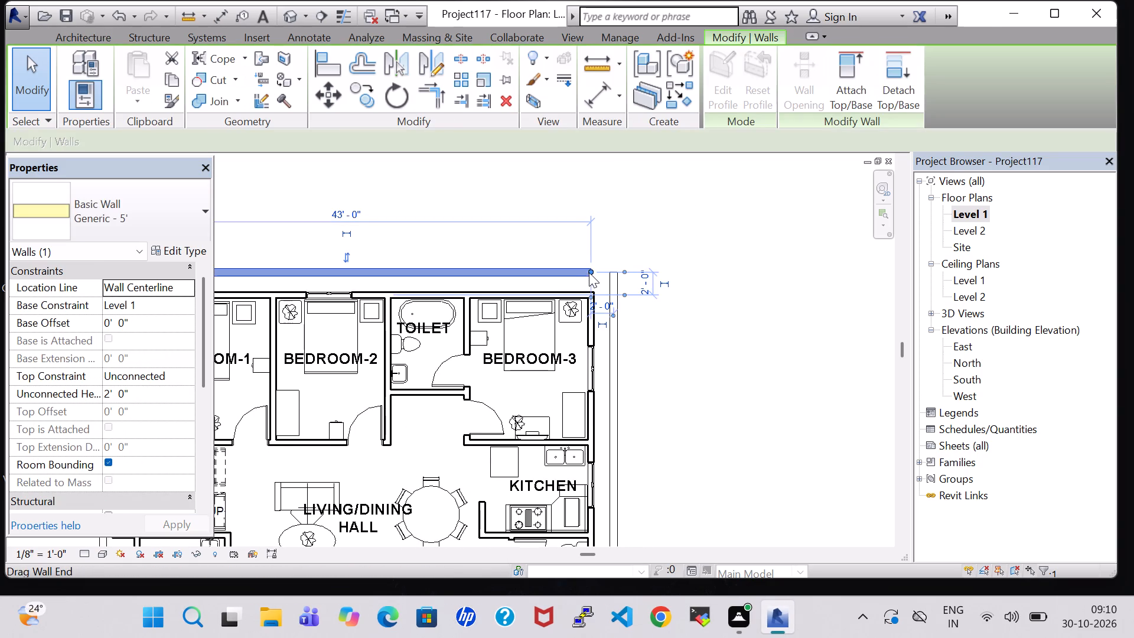
{"action": "left_click_drag", "start_coordinate": [589, 272], "coordinate": [614, 273]}
{"action": "left_click", "coordinate": [721, 317]}
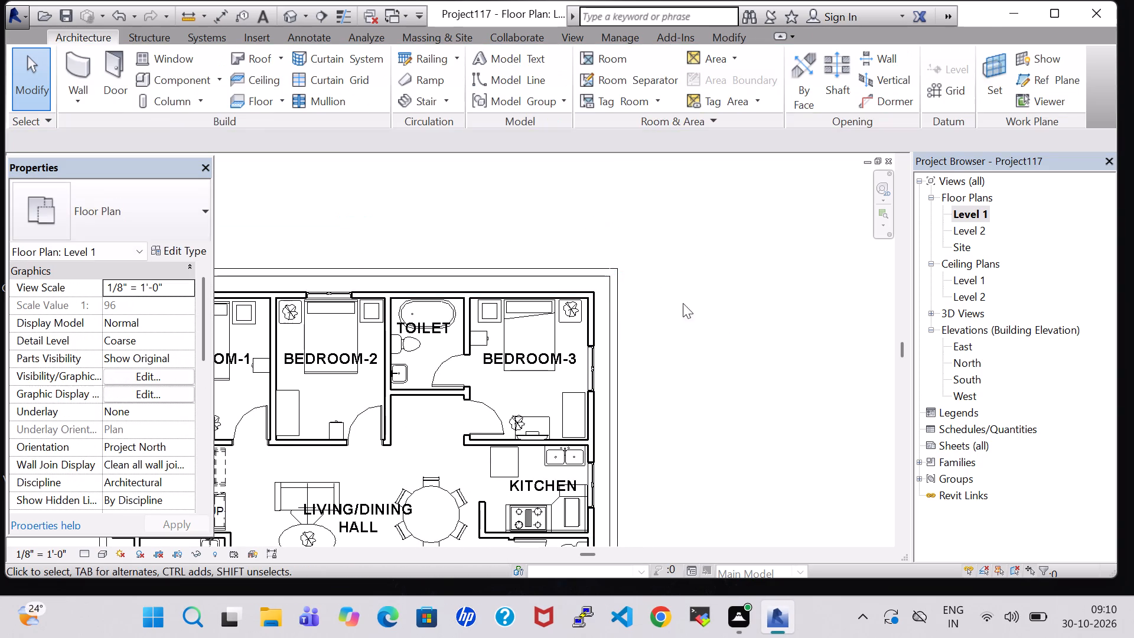
{"action": "left_click", "coordinate": [595, 272]}
{"action": "left_click", "coordinate": [696, 333]}
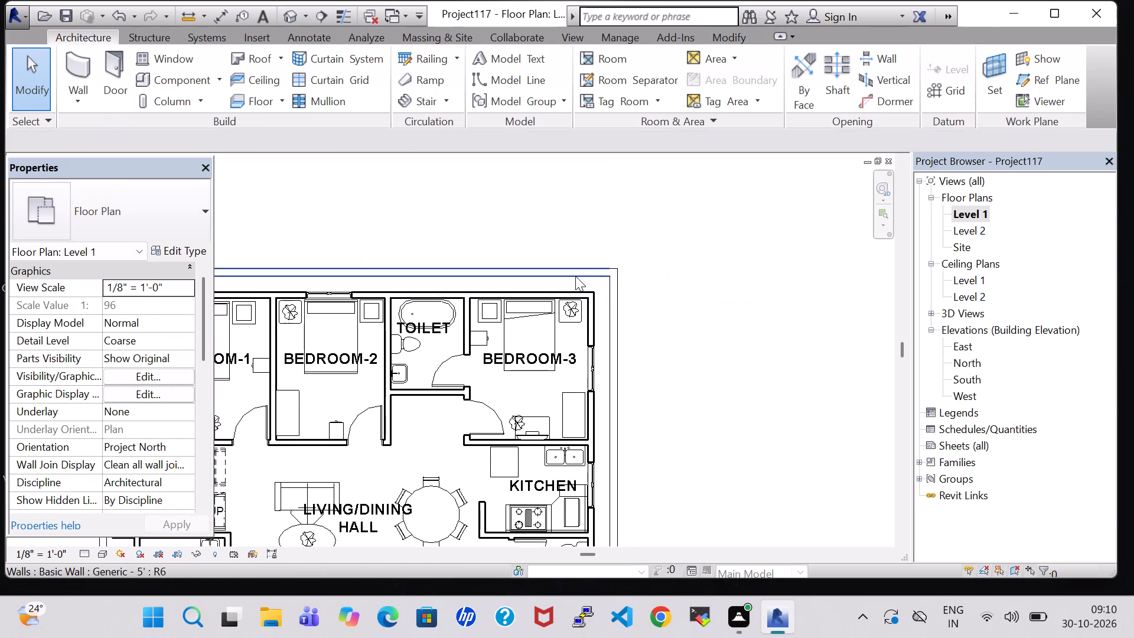
{"action": "left_click", "coordinate": [618, 291]}
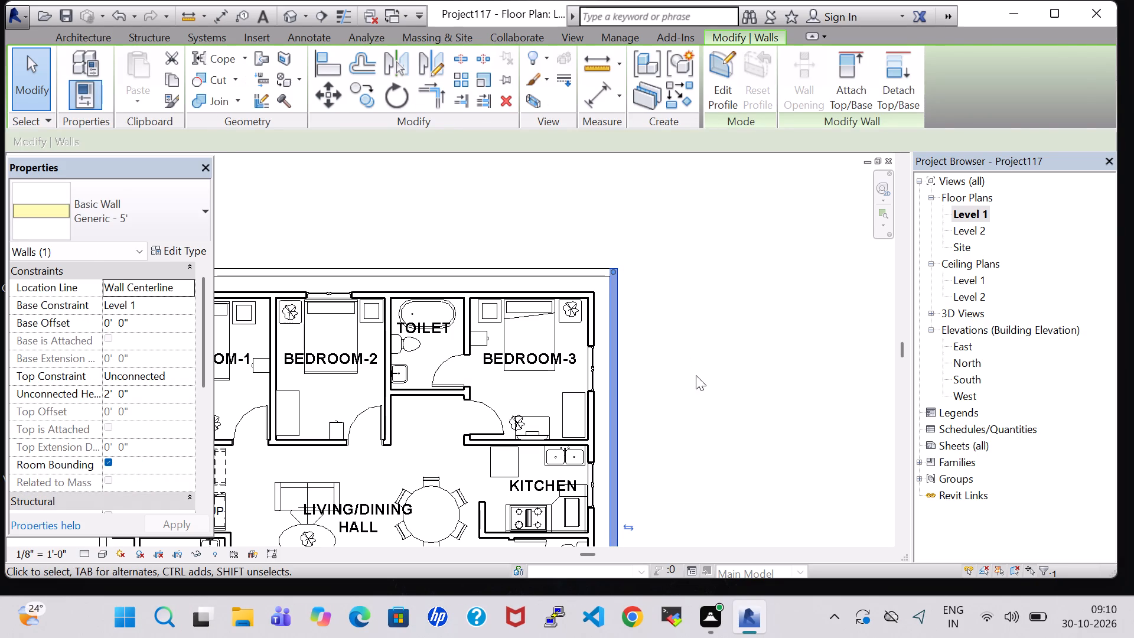
{"action": "left_click", "coordinate": [696, 375]}
Create a 45' 0" railing along the centreline of the rear boundary wall, from the Bedroom-1 corner to the Bedroom-3 corner.
{"action": "scroll", "coordinate": [696, 375], "scroll_direction": "down", "scroll_amount": 5}
{"action": "middle_click_drag", "start_coordinate": [696, 375], "coordinate": [679, 311]}
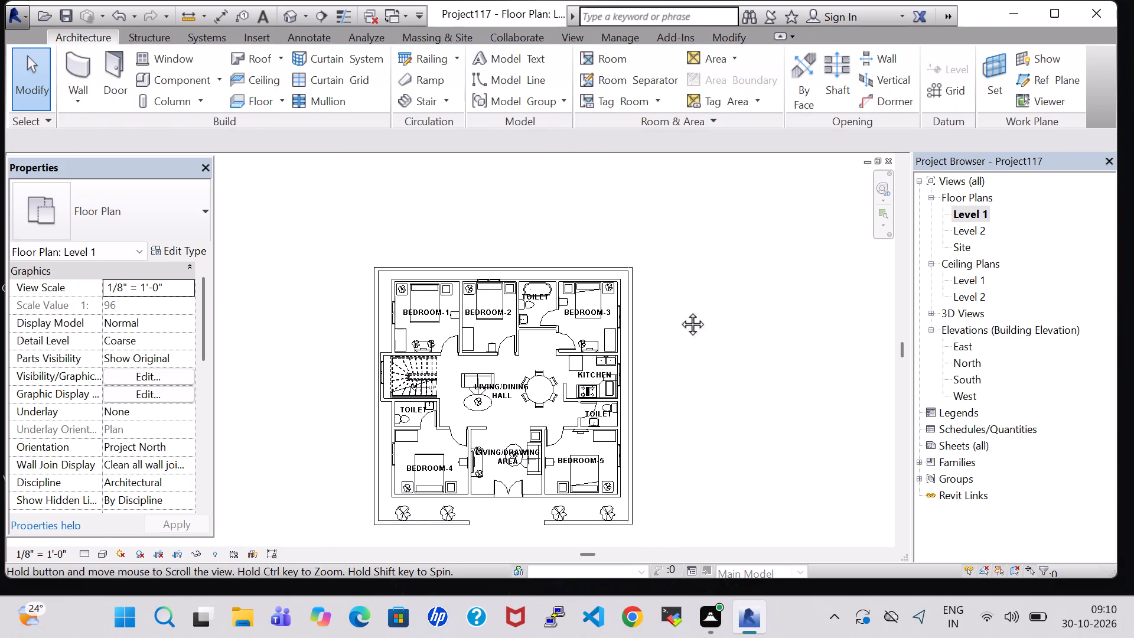
{"action": "middle_click_drag", "start_coordinate": [679, 311], "coordinate": [700, 288]}
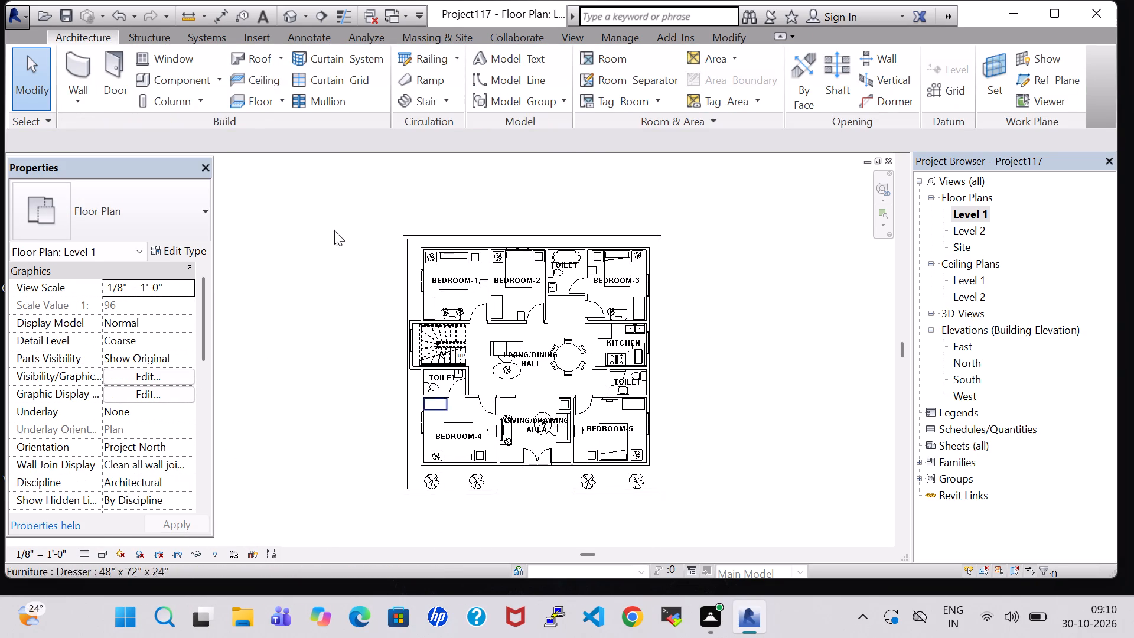
{"action": "left_click", "coordinate": [413, 62]}
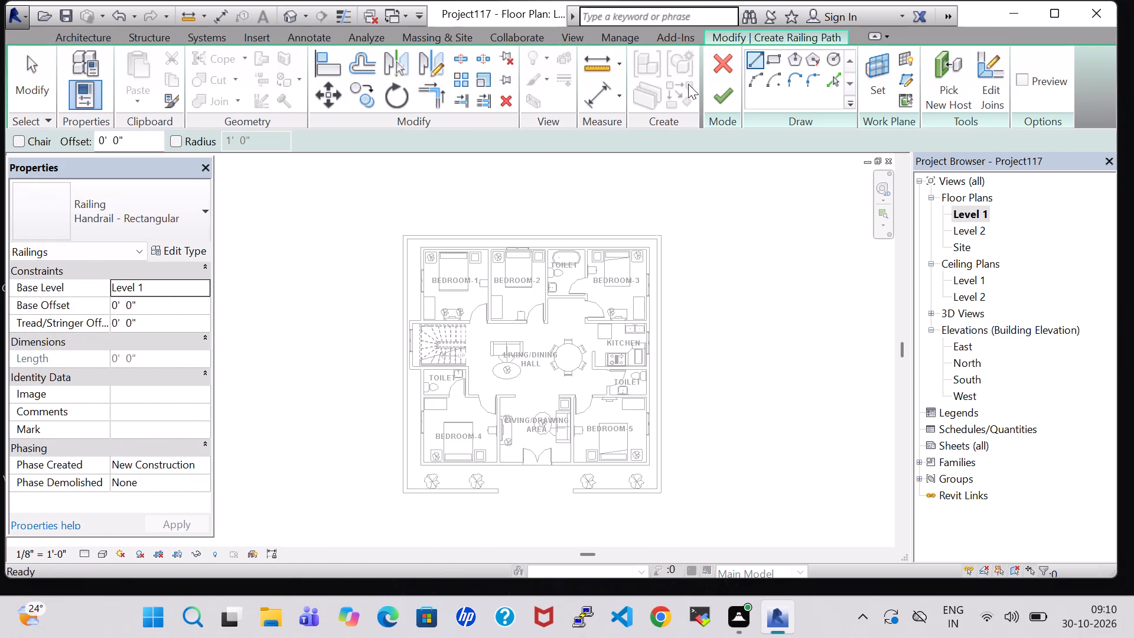
{"action": "scroll", "coordinate": [460, 240], "scroll_direction": "up", "scroll_amount": 11}
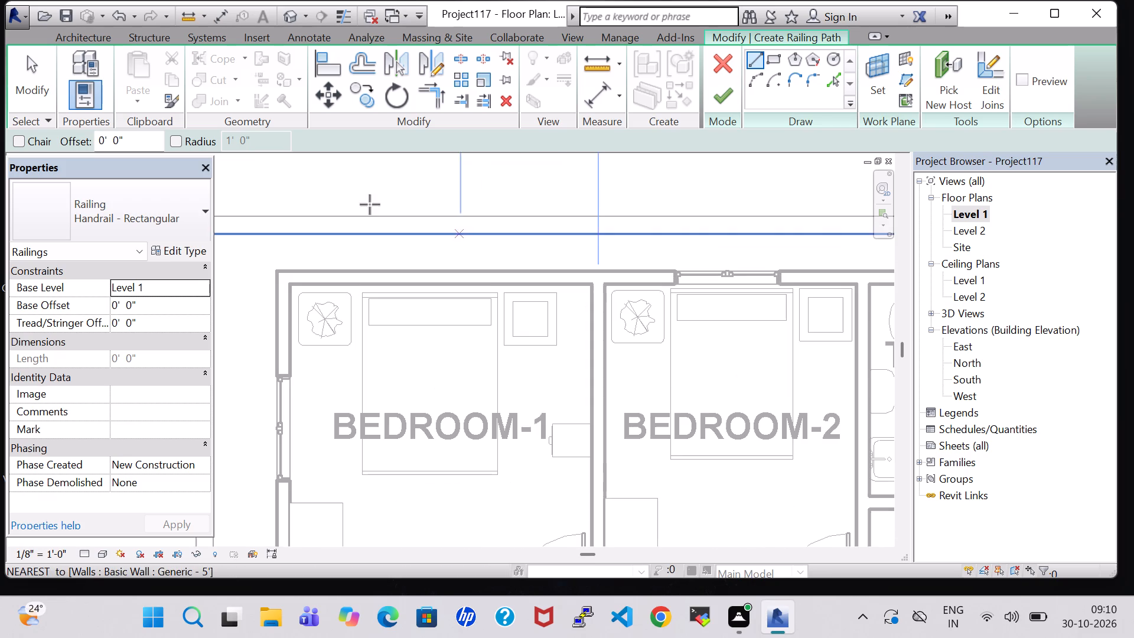
{"action": "middle_click_drag", "start_coordinate": [261, 166], "coordinate": [493, 190]}
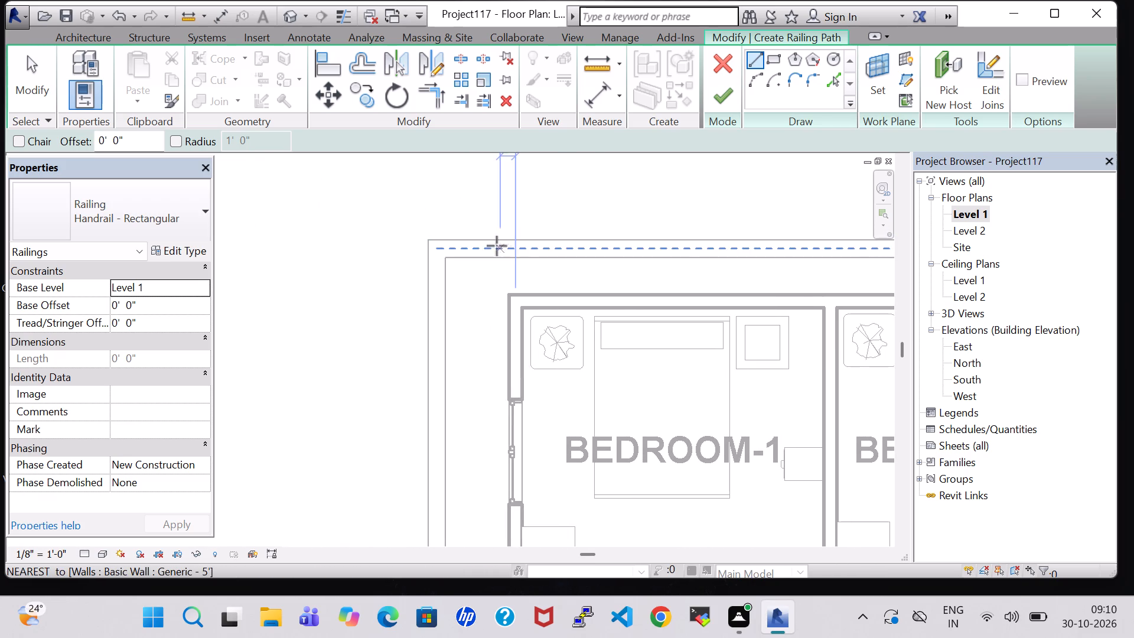
{"action": "left_click", "coordinate": [435, 253]}
{"action": "middle_click_drag", "start_coordinate": [559, 250], "coordinate": [223, 249]}
{"action": "middle_click_drag", "start_coordinate": [539, 255], "coordinate": [216, 265]}
{"action": "scroll", "coordinate": [245, 265], "scroll_direction": "up", "scroll_amount": 1}
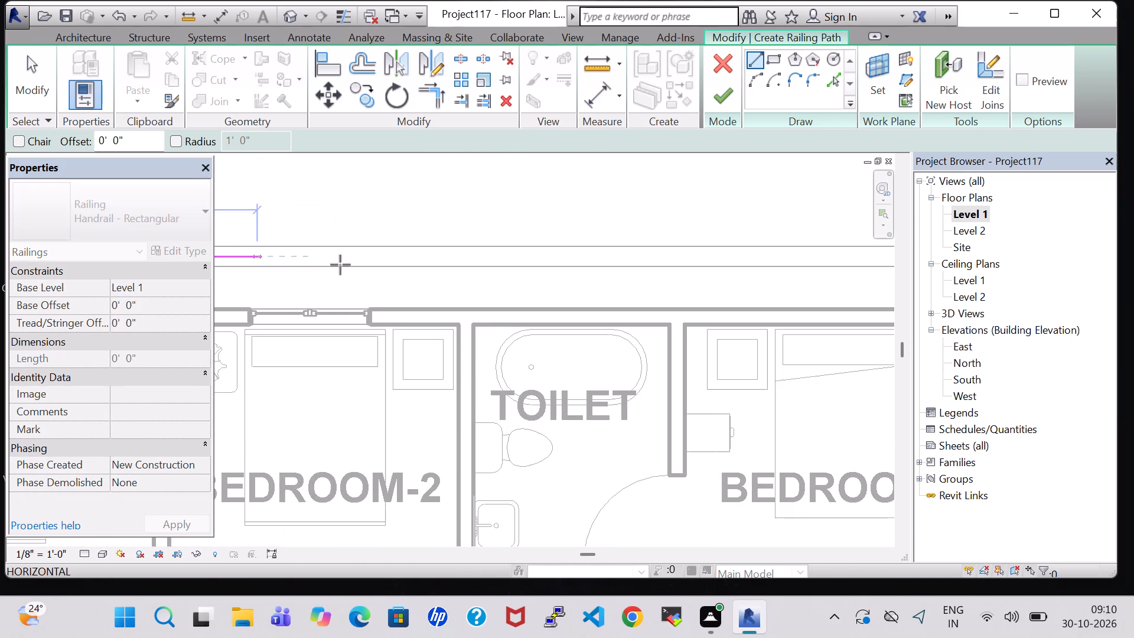
{"action": "middle_click_drag", "start_coordinate": [698, 259], "coordinate": [221, 271]}
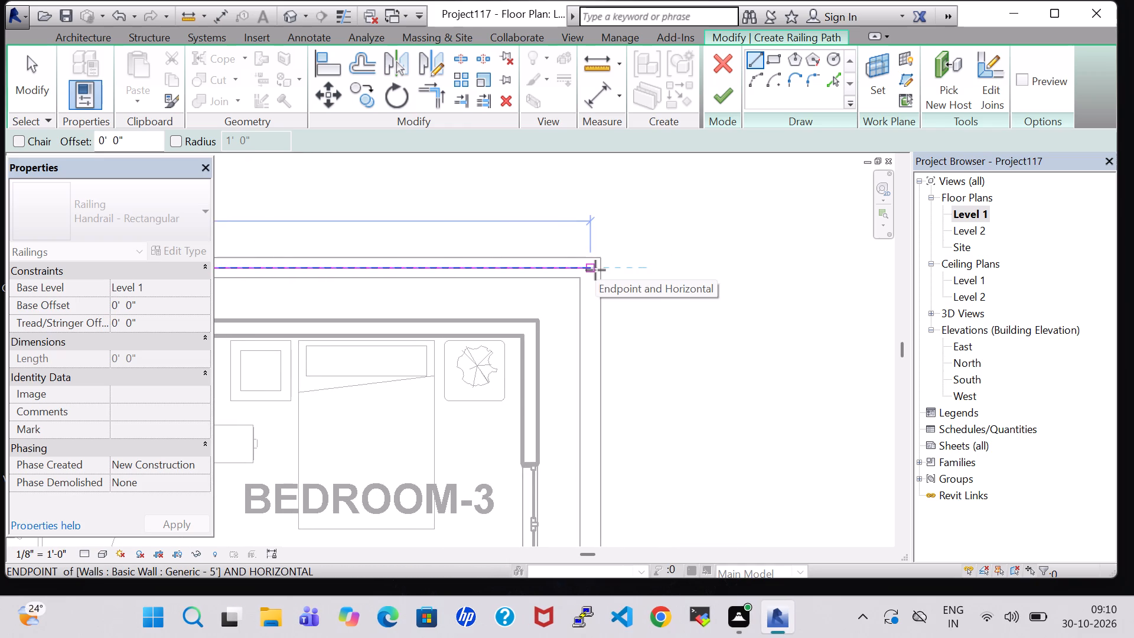
{"action": "left_click", "coordinate": [586, 270]}
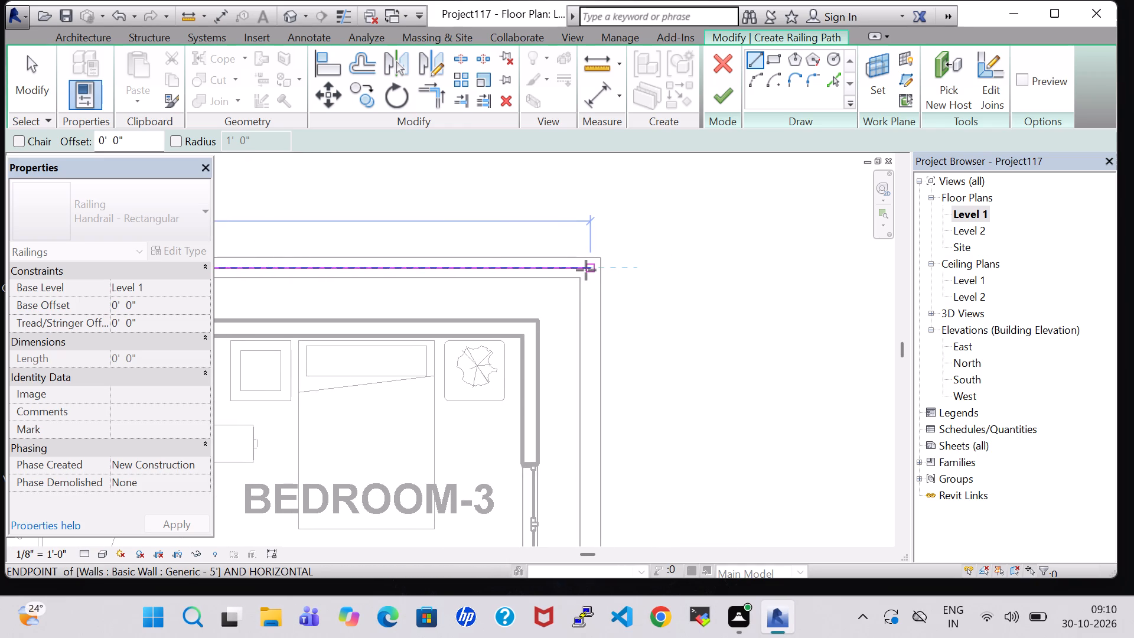
{"action": "left_click", "coordinate": [716, 101]}
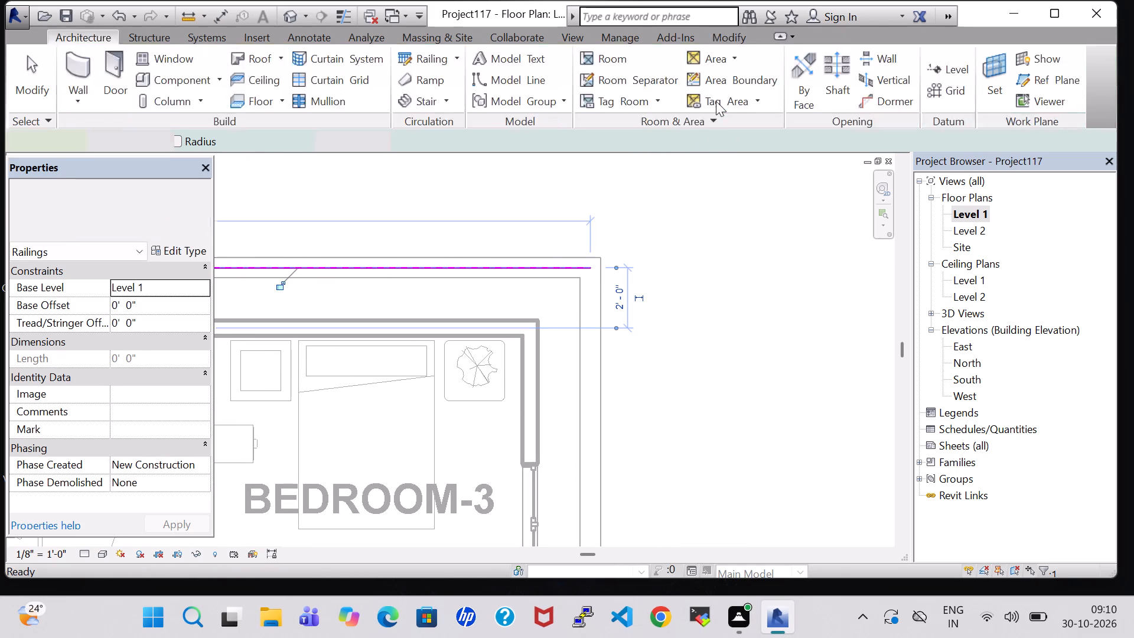
Change the rear boundary railing to Glass Panel - Bottom Fill and set its base offset to 2' 0".
{"action": "left_click", "coordinate": [419, 250]}
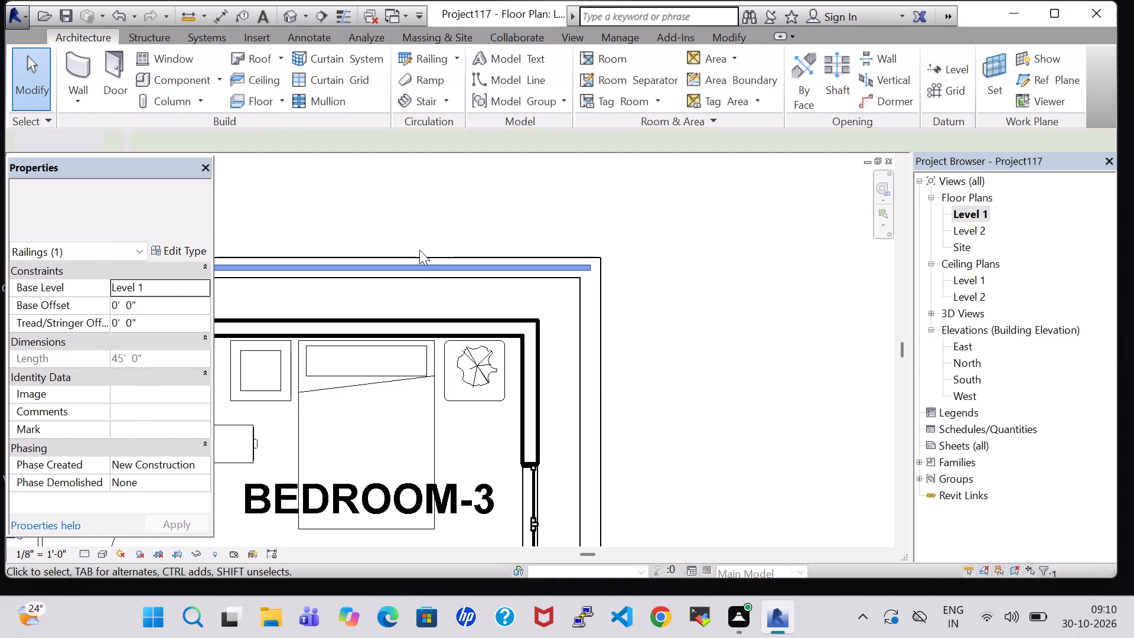
{"action": "left_click", "coordinate": [431, 267]}
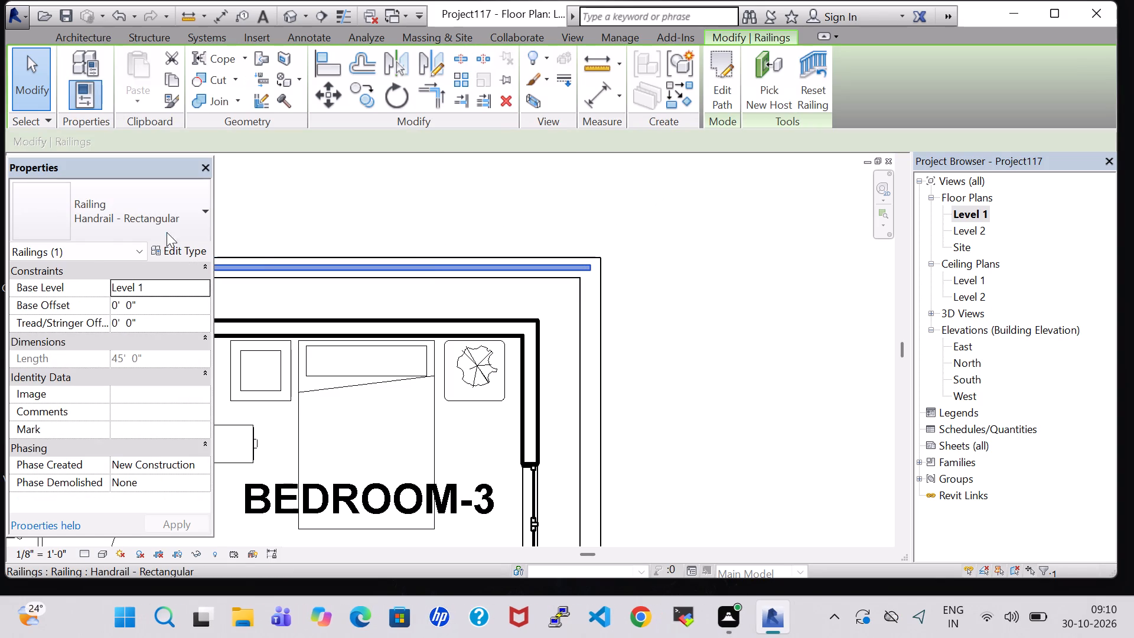
{"action": "left_click", "coordinate": [167, 226]}
{"action": "left_click", "coordinate": [161, 294]}
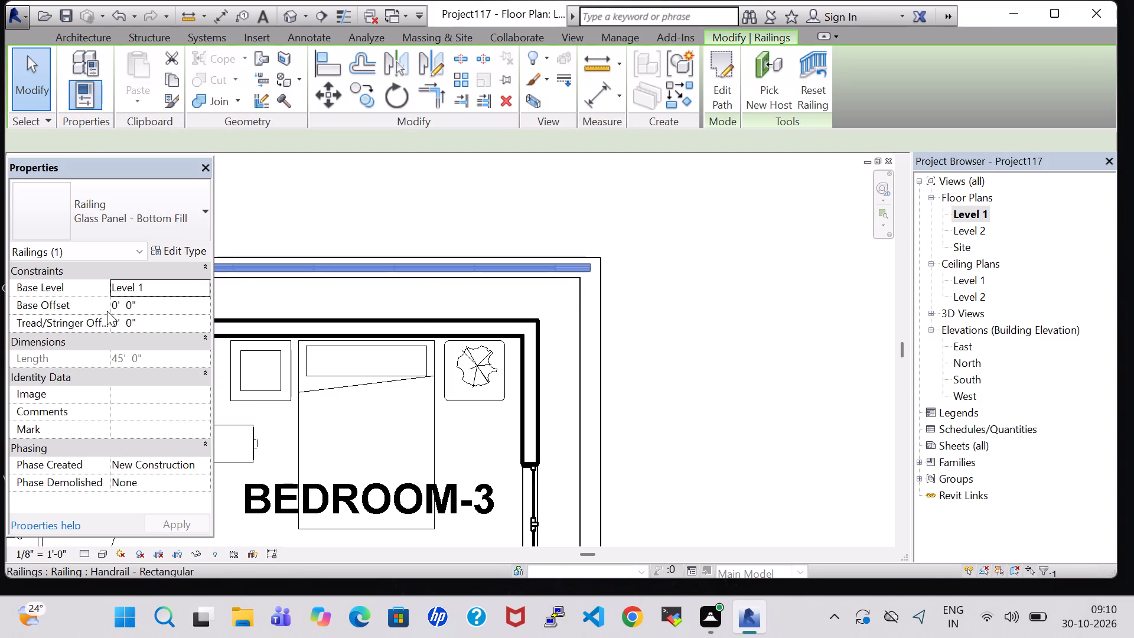
{"action": "left_click", "coordinate": [119, 311]}
{"action": "key", "text": "BackSpace"}
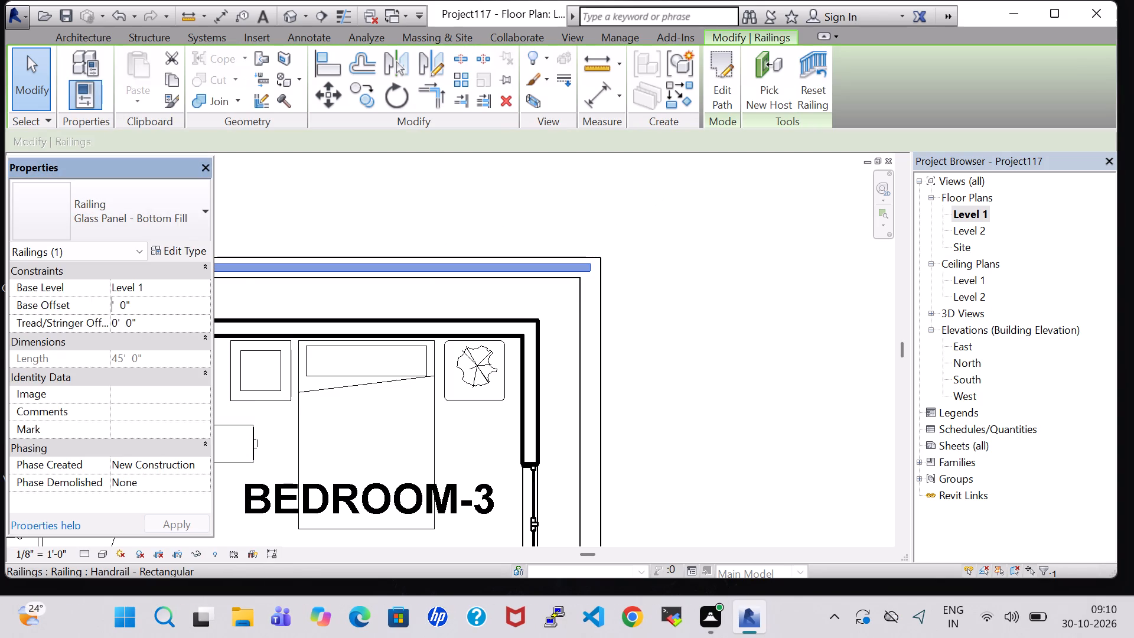
{"action": "key", "text": "2"}
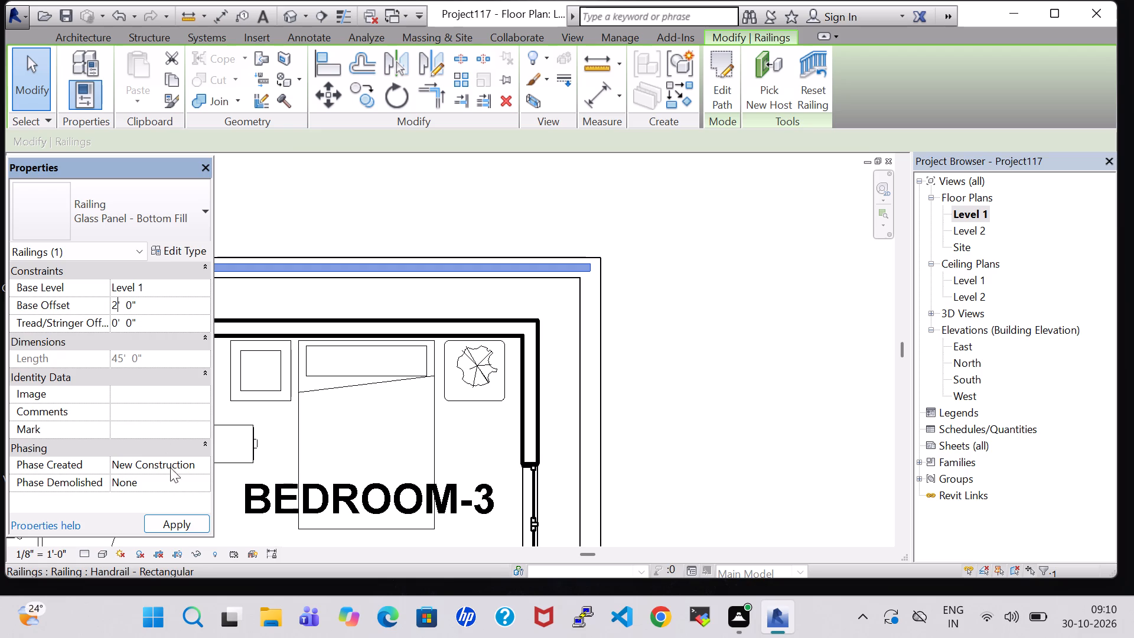
{"action": "left_click", "coordinate": [171, 529]}
{"action": "double_click", "coordinate": [641, 318]}
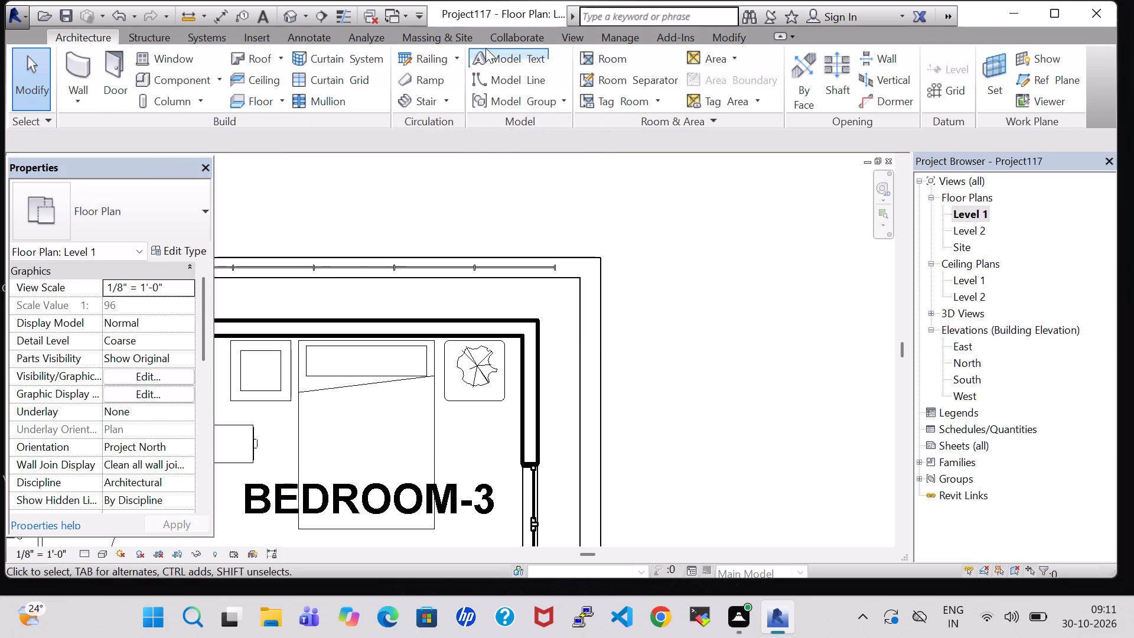
Create a railing about 44' 11" long along the centreline of the side boundary wall, from the Bedroom-3 corner to the front corner by Bedroom-5.
{"action": "left_click", "coordinate": [415, 62]}
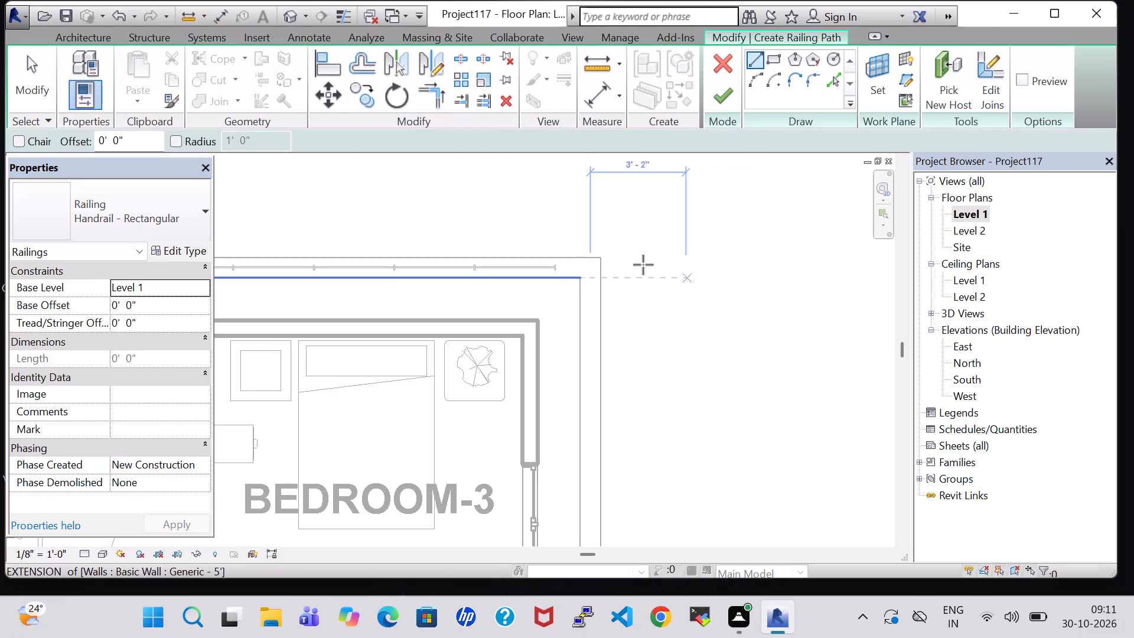
{"action": "left_click", "coordinate": [592, 270]}
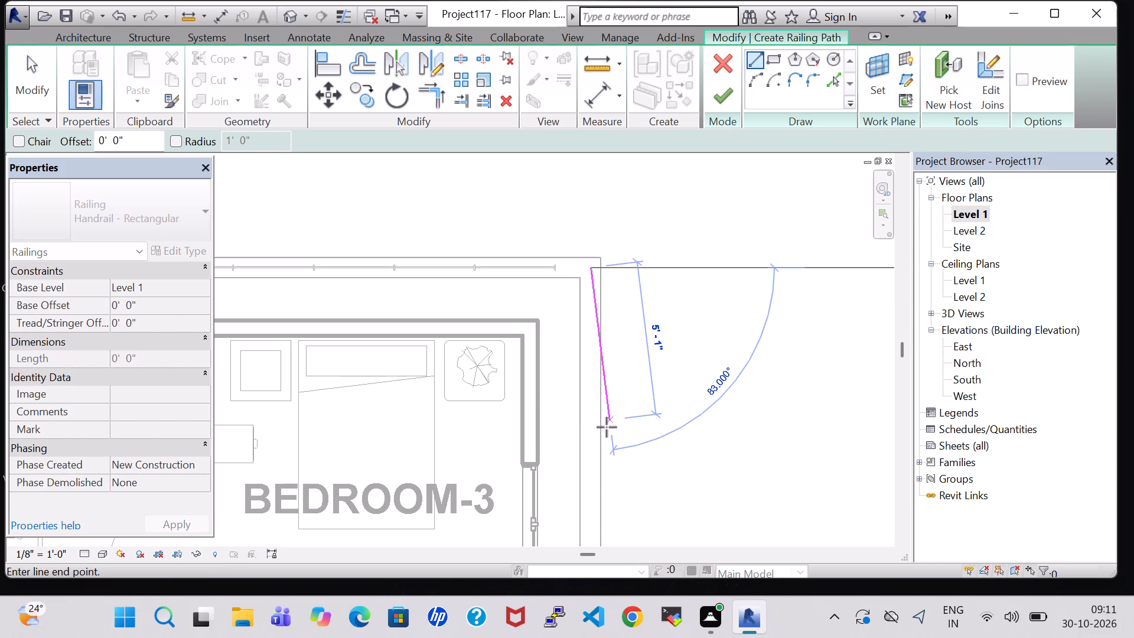
{"action": "middle_click_drag", "start_coordinate": [592, 448], "coordinate": [630, 235]}
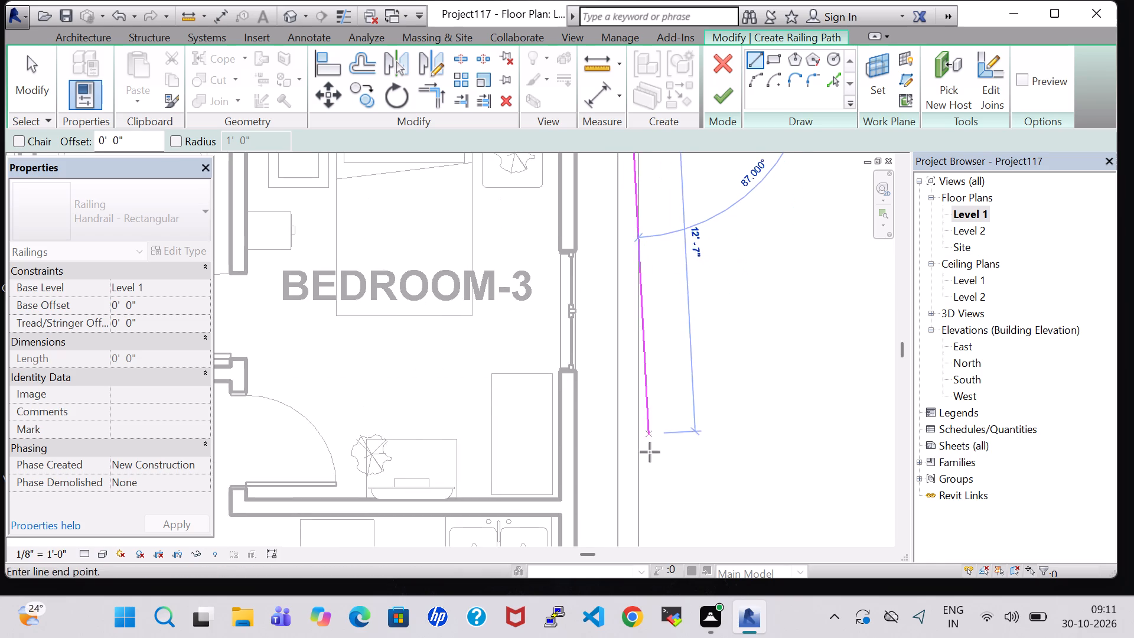
{"action": "middle_click_drag", "start_coordinate": [624, 504], "coordinate": [630, 207]}
{"action": "middle_click_drag", "start_coordinate": [628, 397], "coordinate": [612, 126]}
{"action": "middle_click", "coordinate": [596, 369]}
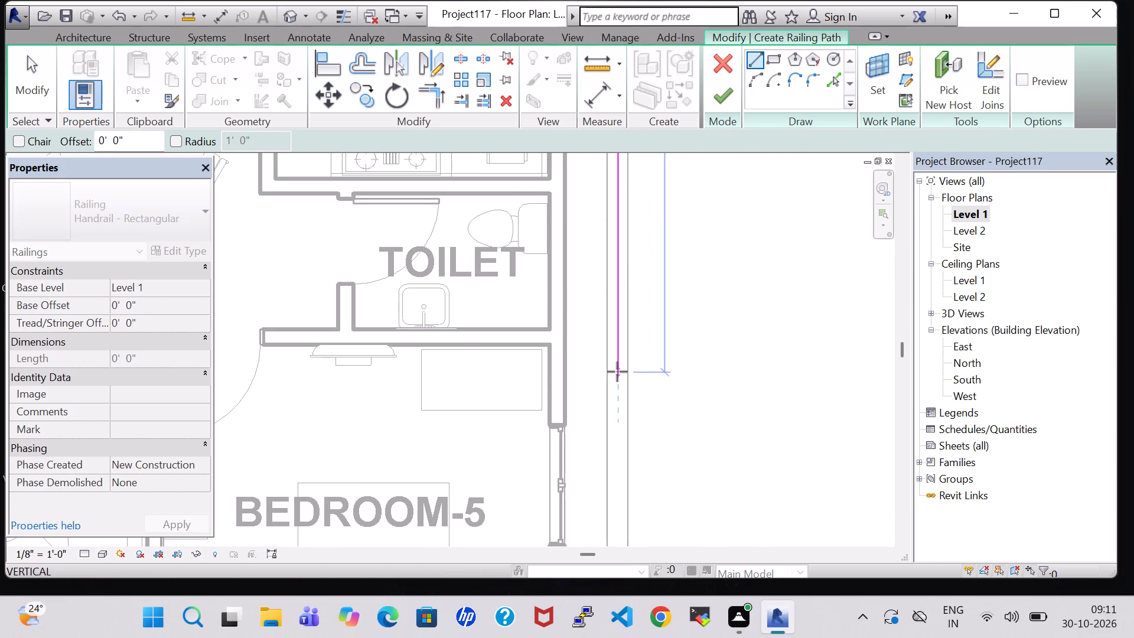
{"action": "middle_click_drag", "start_coordinate": [617, 372], "coordinate": [618, 142]}
{"action": "middle_click_drag", "start_coordinate": [616, 383], "coordinate": [631, 161]}
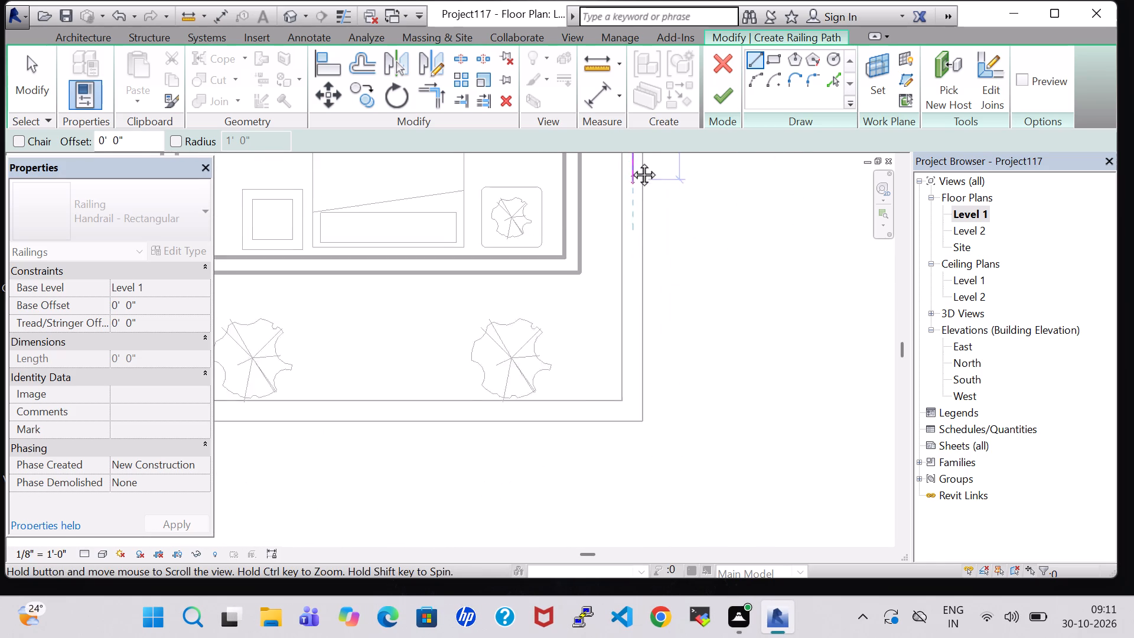
{"action": "middle_click_drag", "start_coordinate": [631, 161], "coordinate": [631, 155]}
{"action": "scroll", "coordinate": [631, 155], "scroll_direction": "up", "scroll_amount": 1}
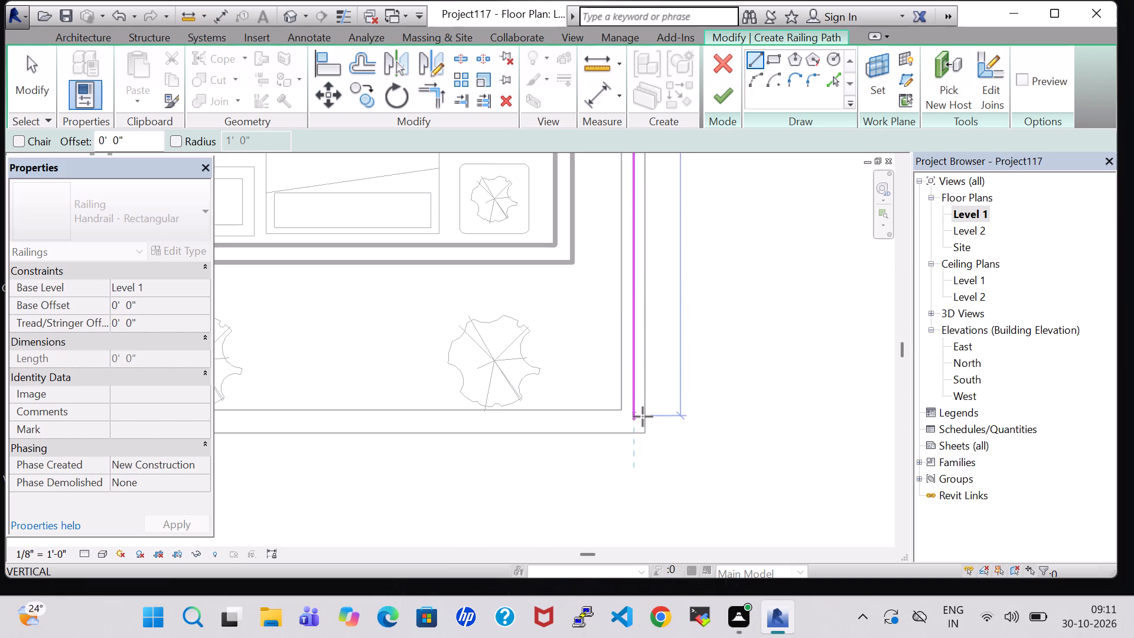
{"action": "left_click", "coordinate": [636, 418]}
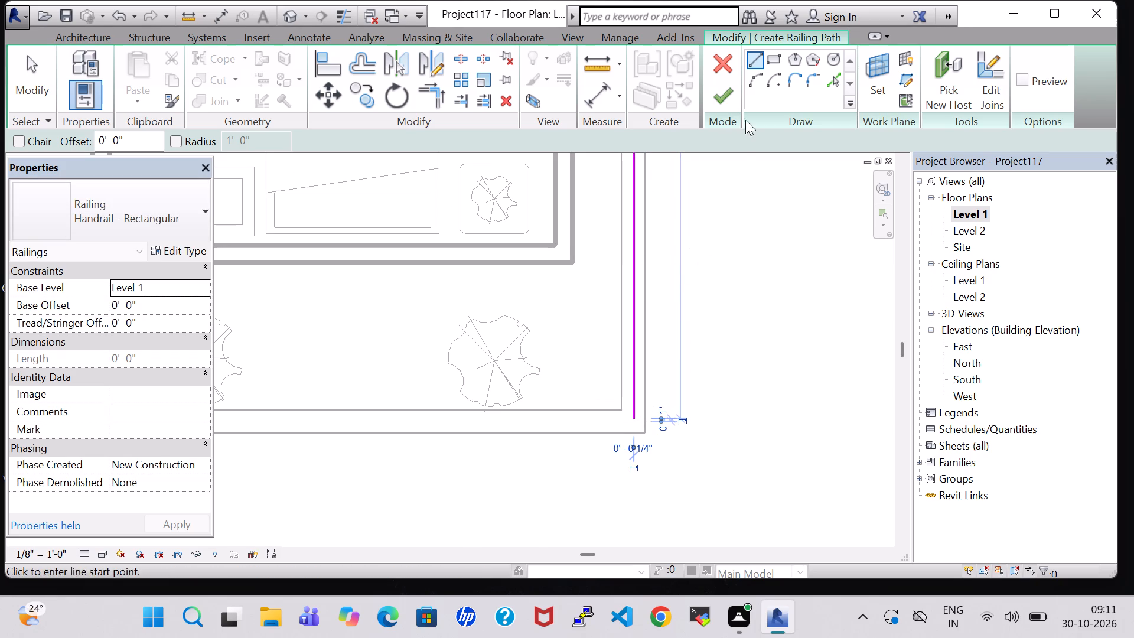
{"action": "left_click", "coordinate": [712, 102]}
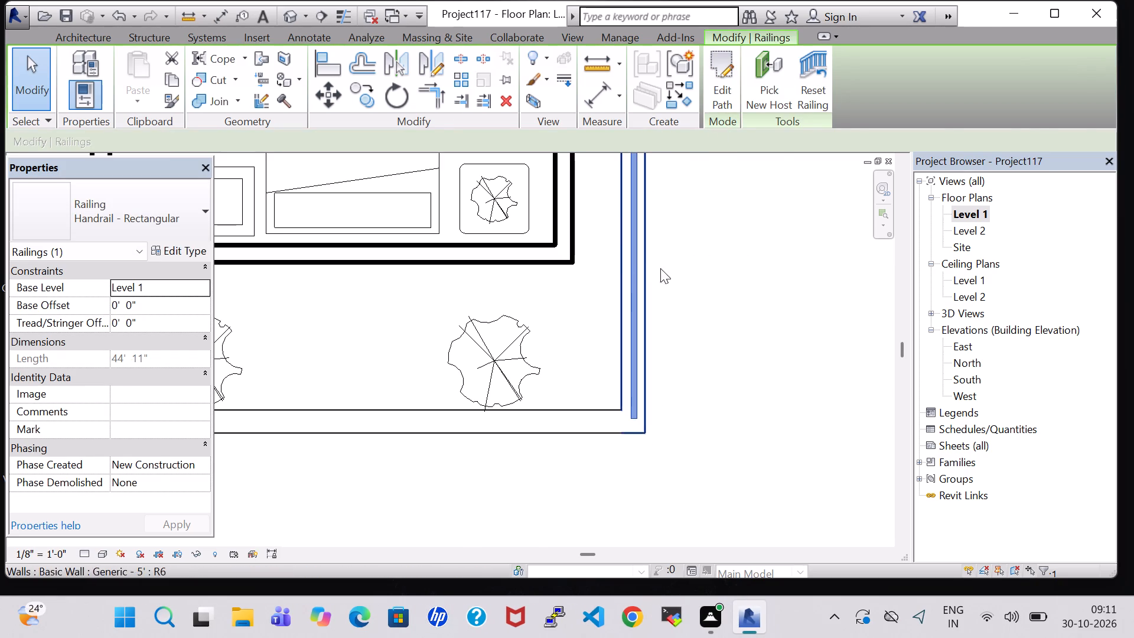
{"action": "left_click", "coordinate": [686, 270]}
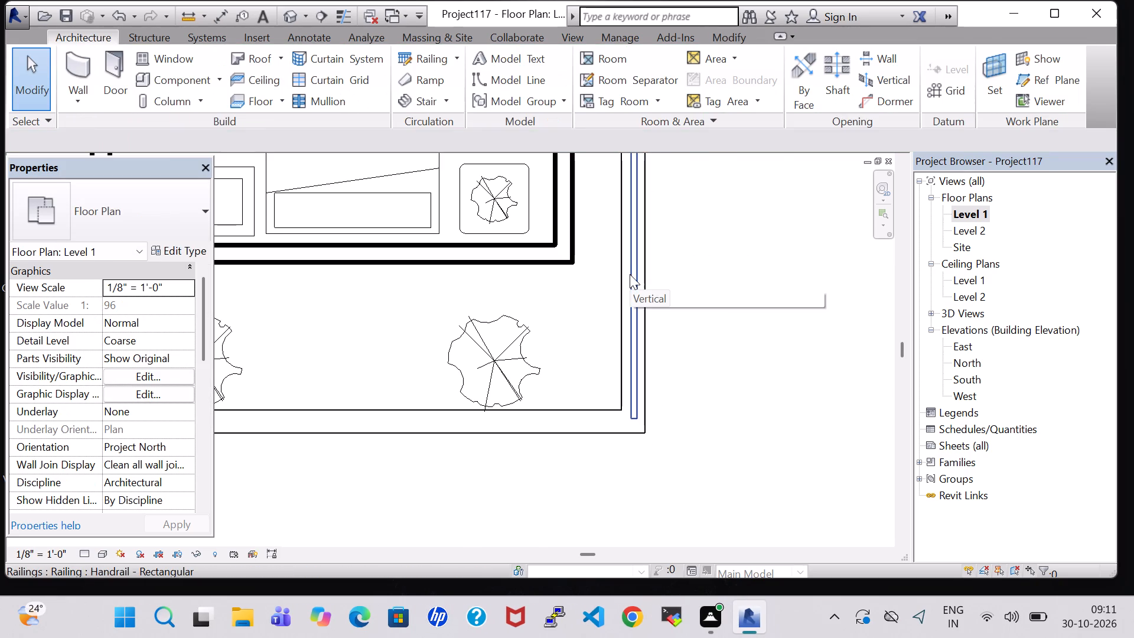
Change the side boundary railing by Bedroom-5 to Glass Panel - Bottom Fill and set its base offset to 2' 0".
{"action": "left_click", "coordinate": [634, 283]}
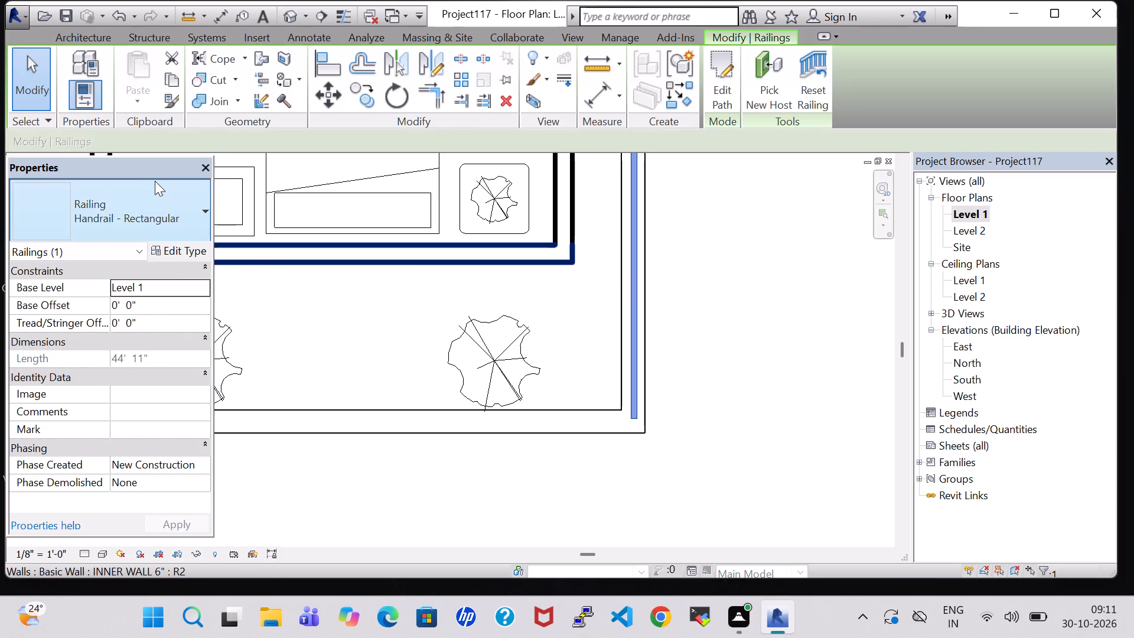
{"action": "left_click", "coordinate": [164, 204]}
{"action": "left_click", "coordinate": [158, 289]}
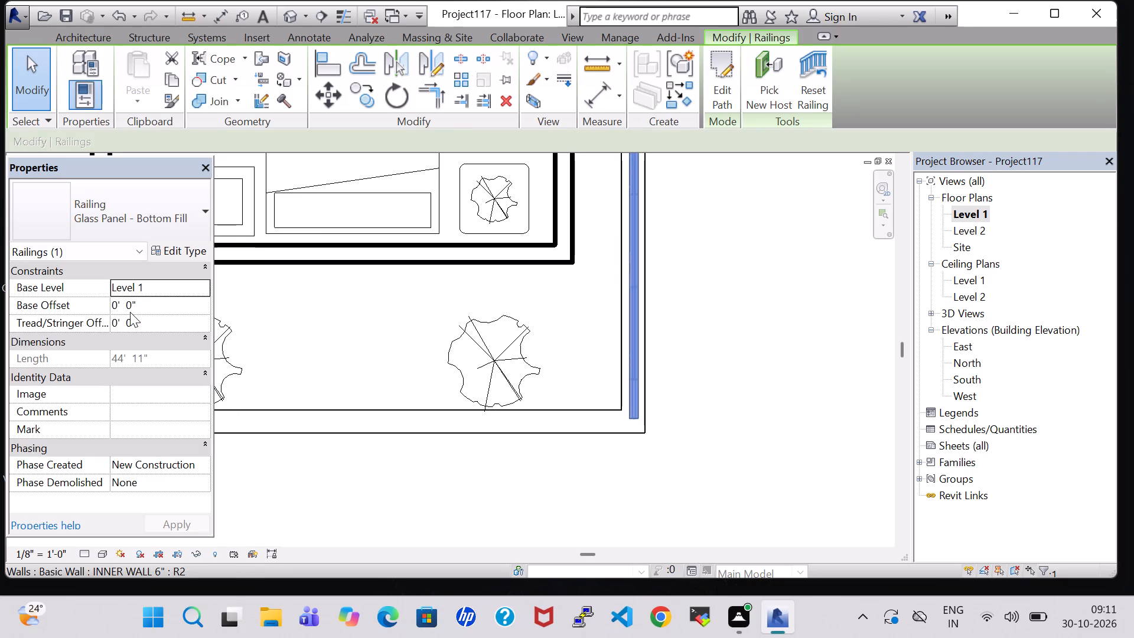
{"action": "double_click", "coordinate": [118, 310]}
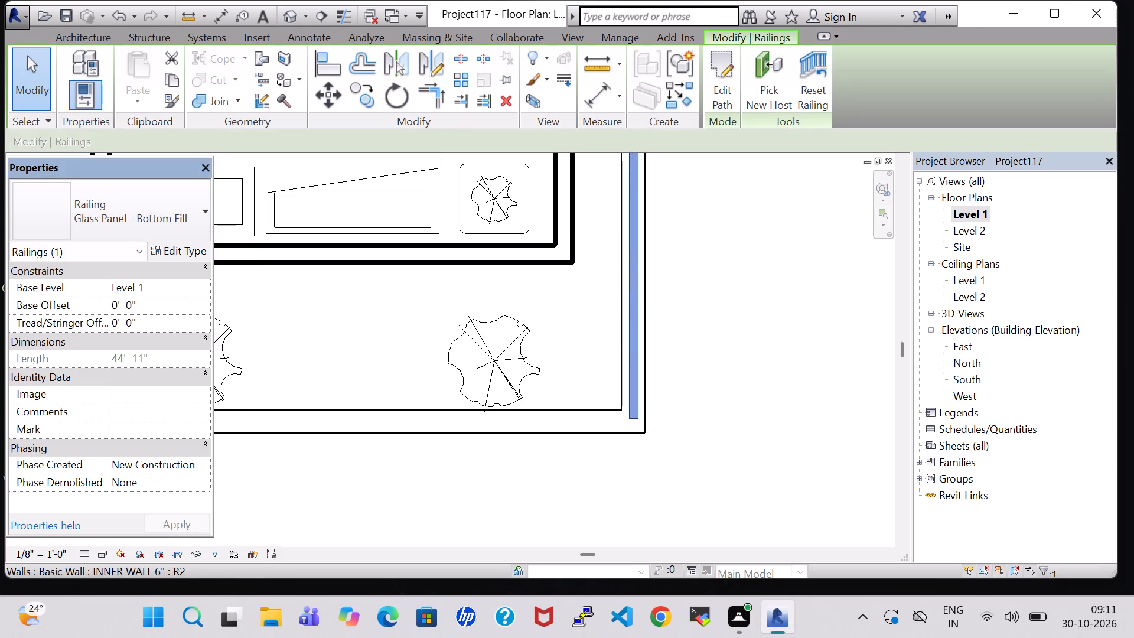
{"action": "key", "text": "BackSpace"}
{"action": "key", "text": "2"}
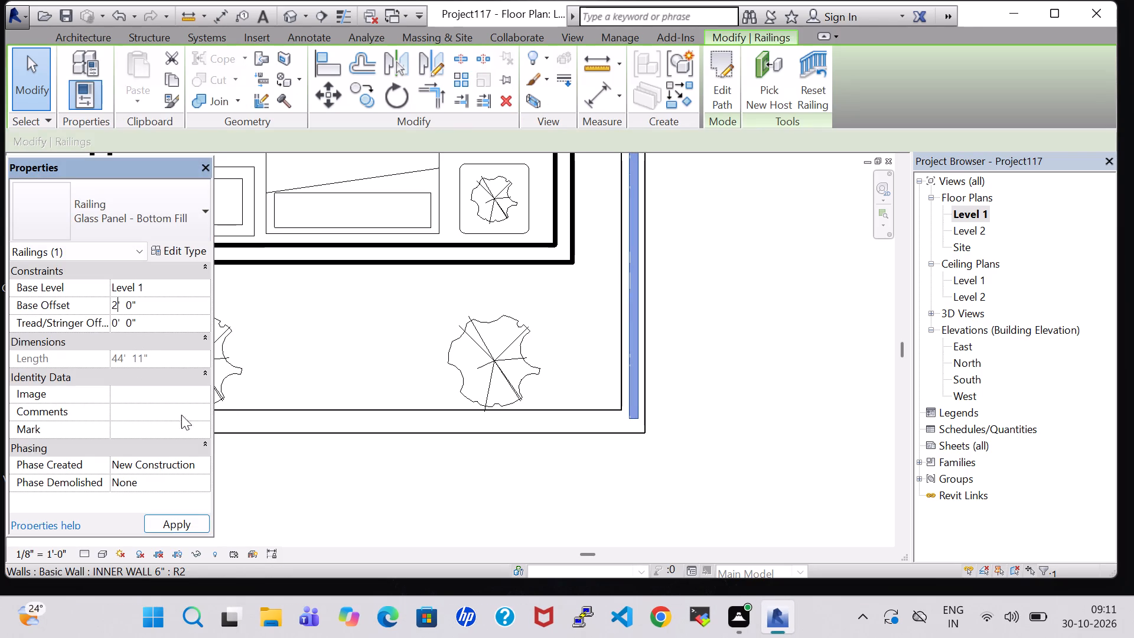
{"action": "left_click", "coordinate": [199, 523]}
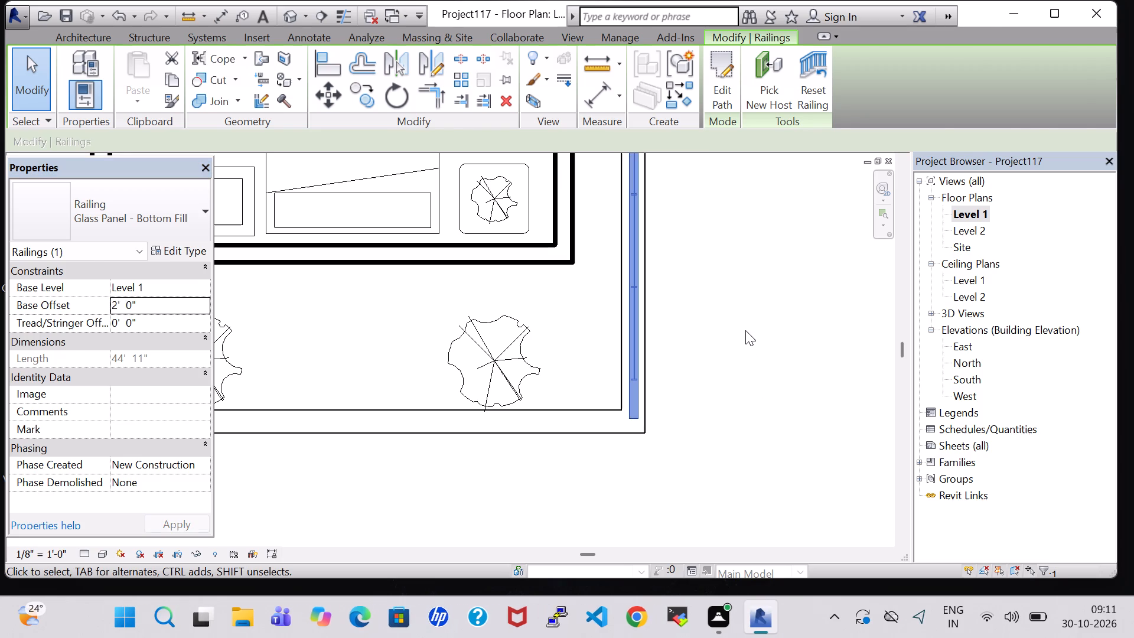
{"action": "left_click", "coordinate": [745, 330]}
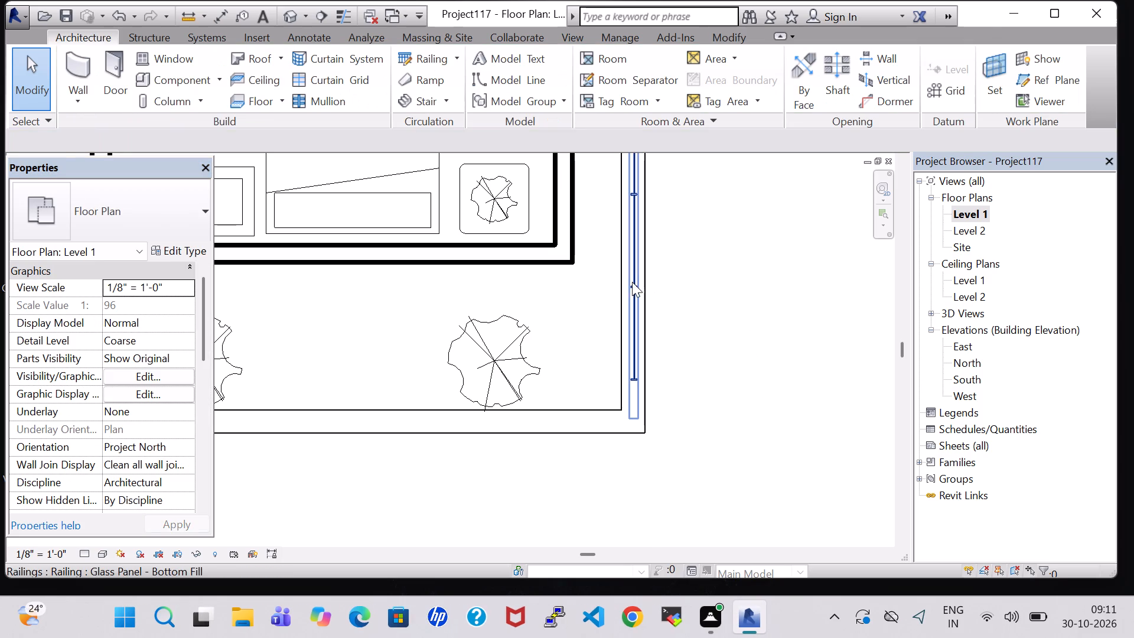
Create a 15' 3" railing along the front boundary wall by Bedroom-5, from the corner to the wall's free end at the entrance gap.
{"action": "scroll", "coordinate": [653, 276], "scroll_direction": "down", "scroll_amount": 2}
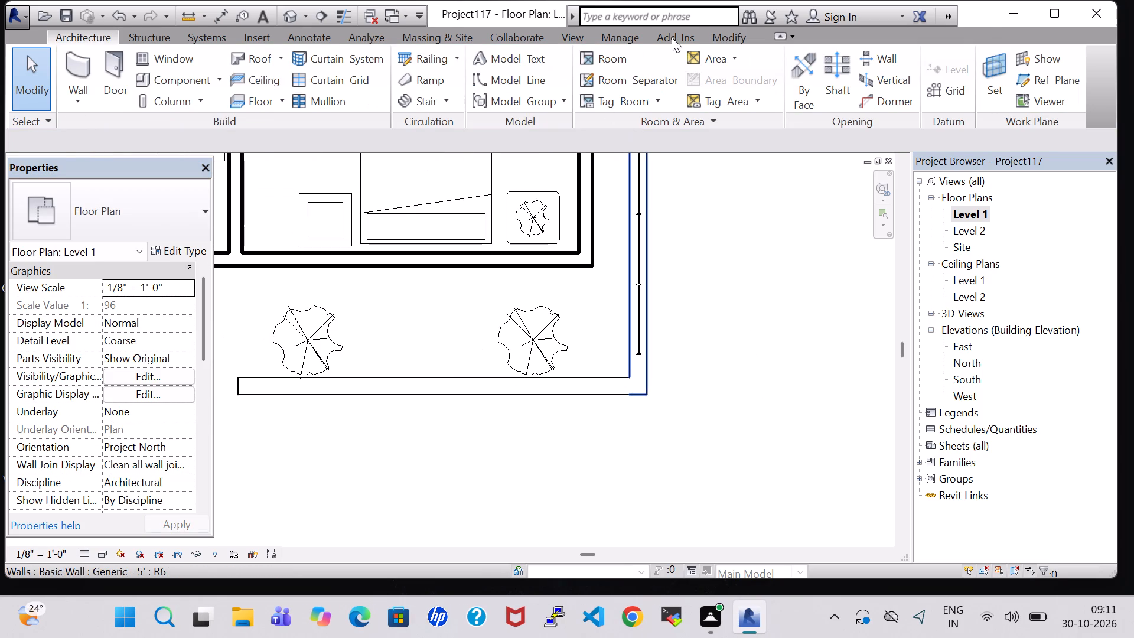
{"action": "left_click", "coordinate": [416, 59]}
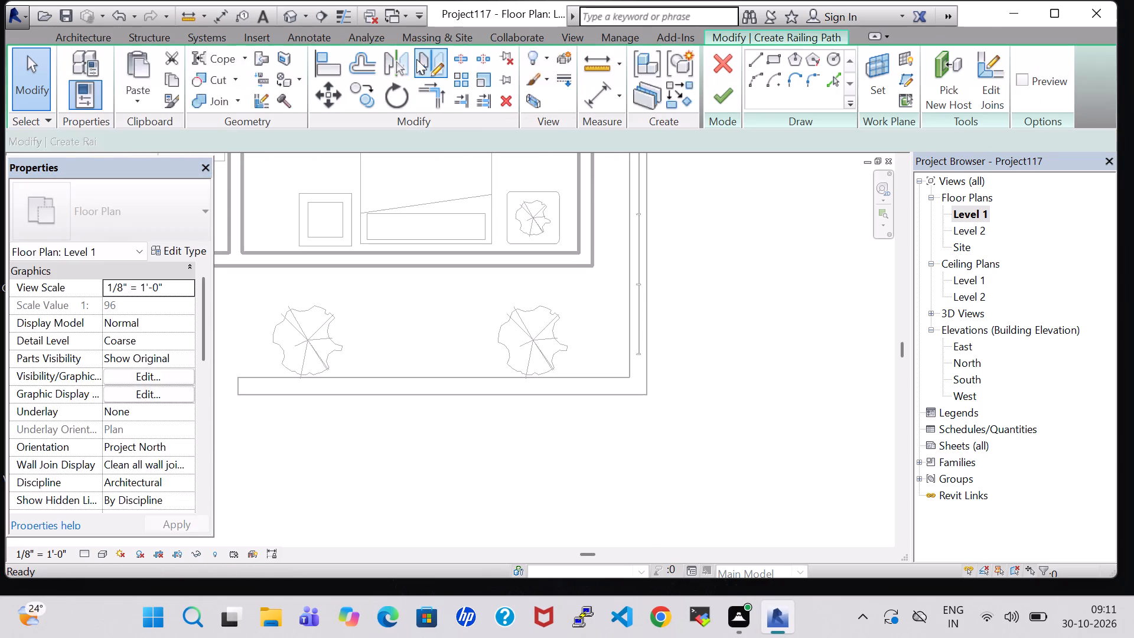
{"action": "left_click", "coordinate": [638, 385]}
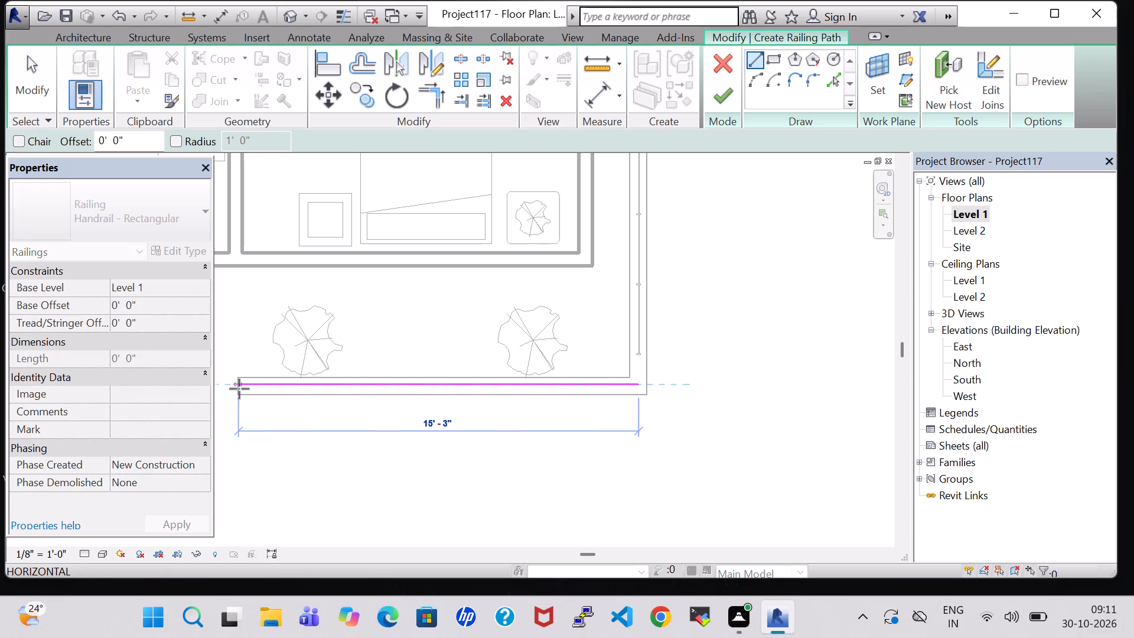
{"action": "scroll", "coordinate": [240, 408], "scroll_direction": "up", "scroll_amount": 8}
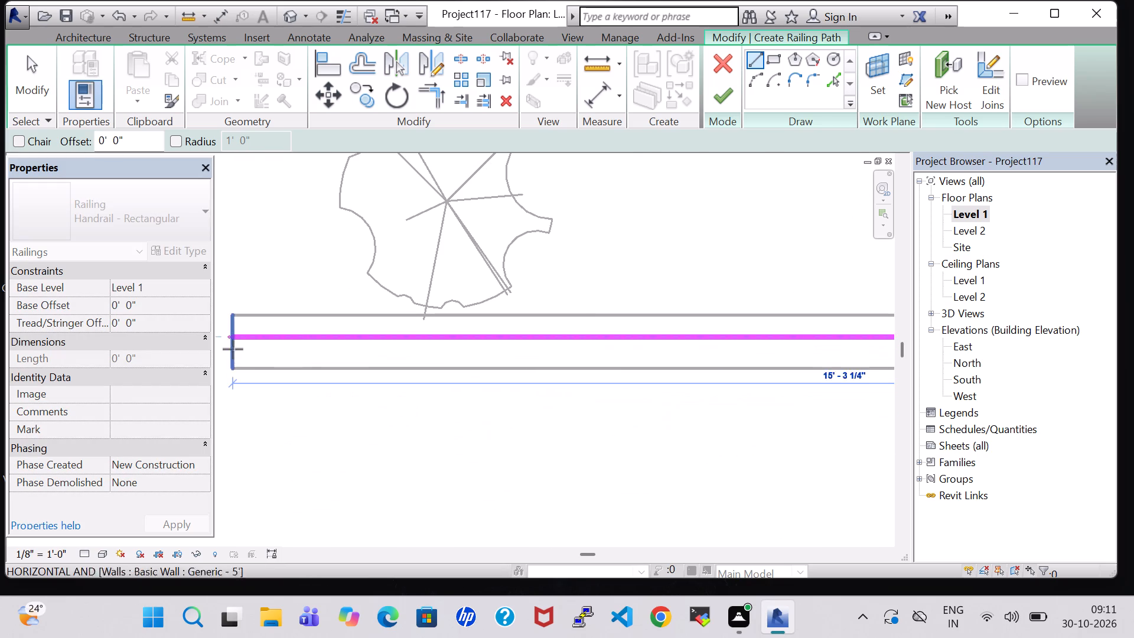
{"action": "left_click", "coordinate": [232, 344]}
{"action": "scroll", "coordinate": [292, 351], "scroll_direction": "down", "scroll_amount": 3}
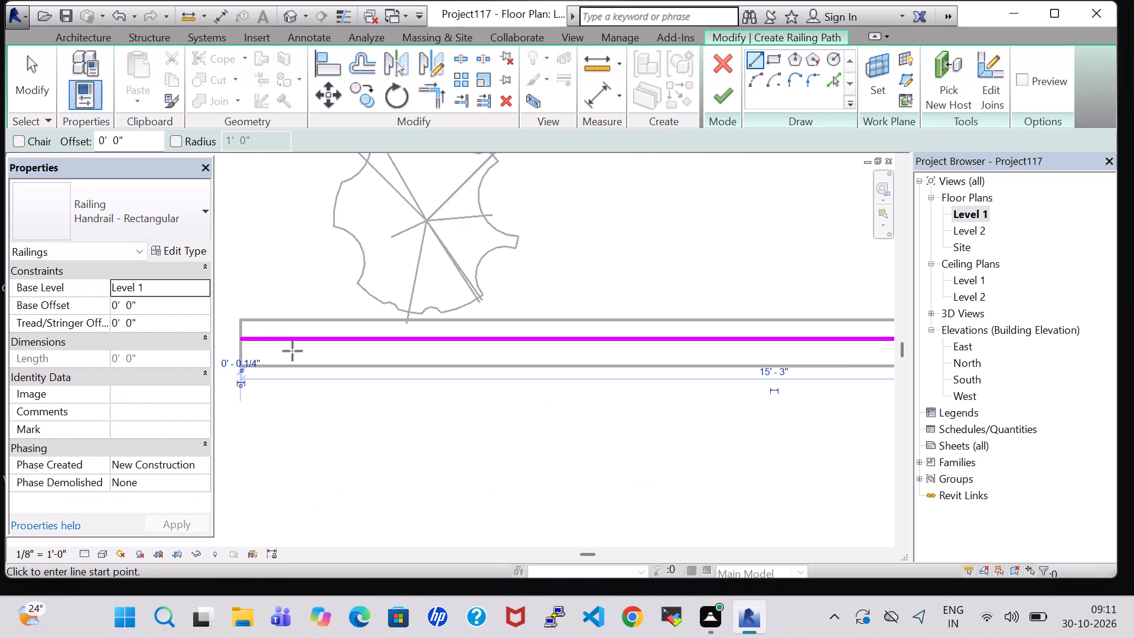
{"action": "scroll", "coordinate": [292, 351], "scroll_direction": "down", "scroll_amount": 1}
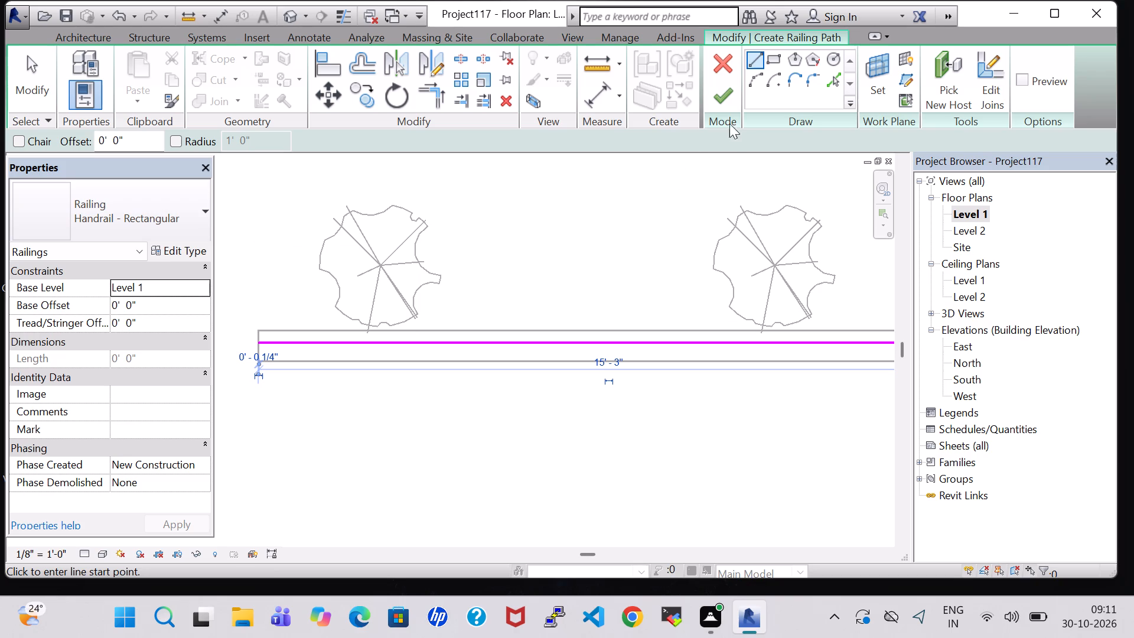
{"action": "left_click", "coordinate": [729, 103]}
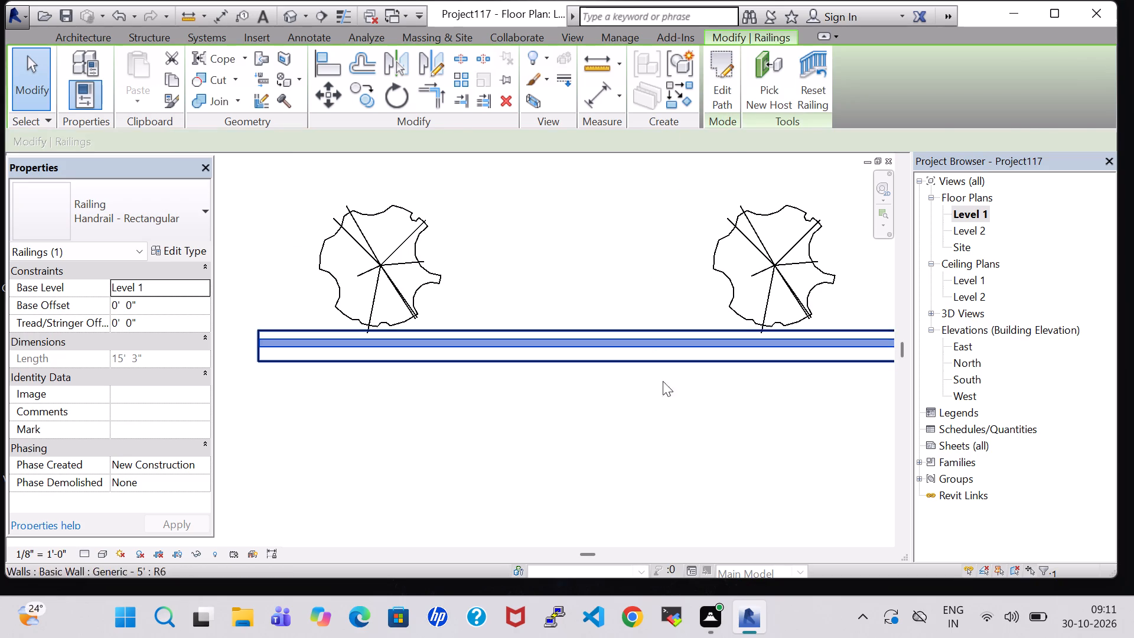
{"action": "left_click", "coordinate": [674, 412]}
Change the front boundary railing by Bedroom-5 to Glass Panel - Bottom Fill and set its base offset to 2' 0".
{"action": "left_click", "coordinate": [661, 343]}
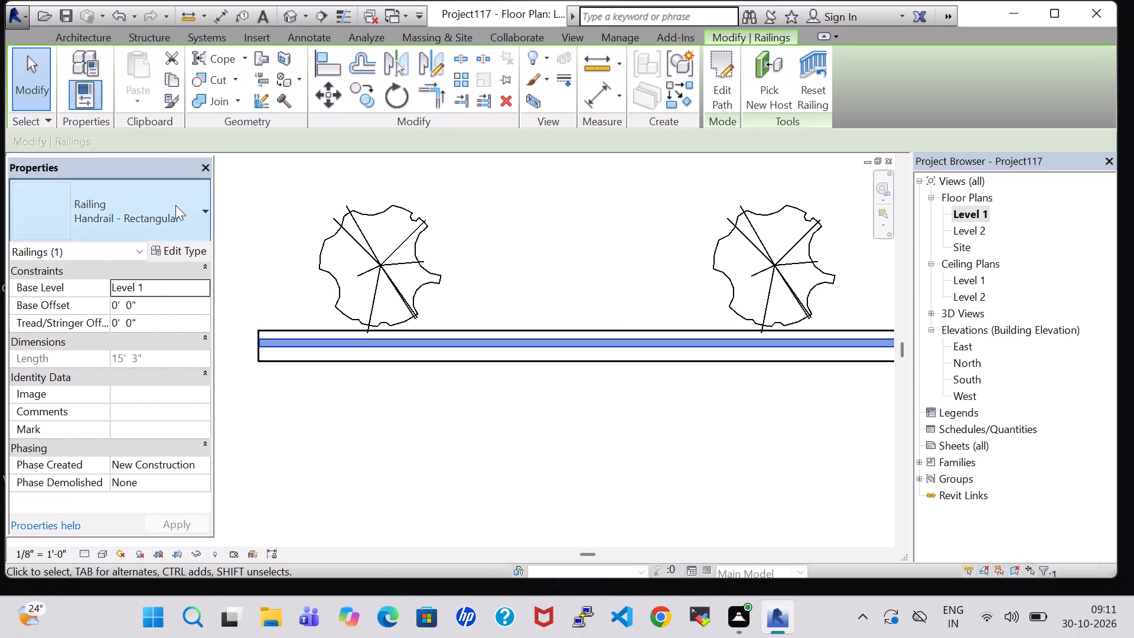
{"action": "left_click", "coordinate": [169, 197]}
{"action": "left_click", "coordinate": [162, 297]}
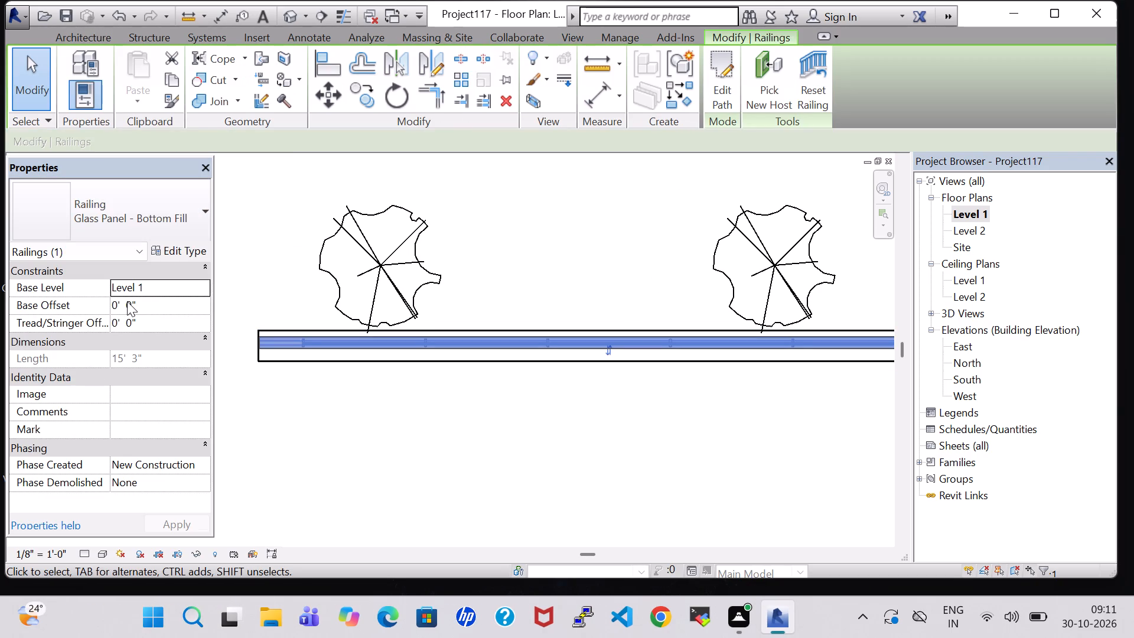
{"action": "left_click", "coordinate": [120, 308]}
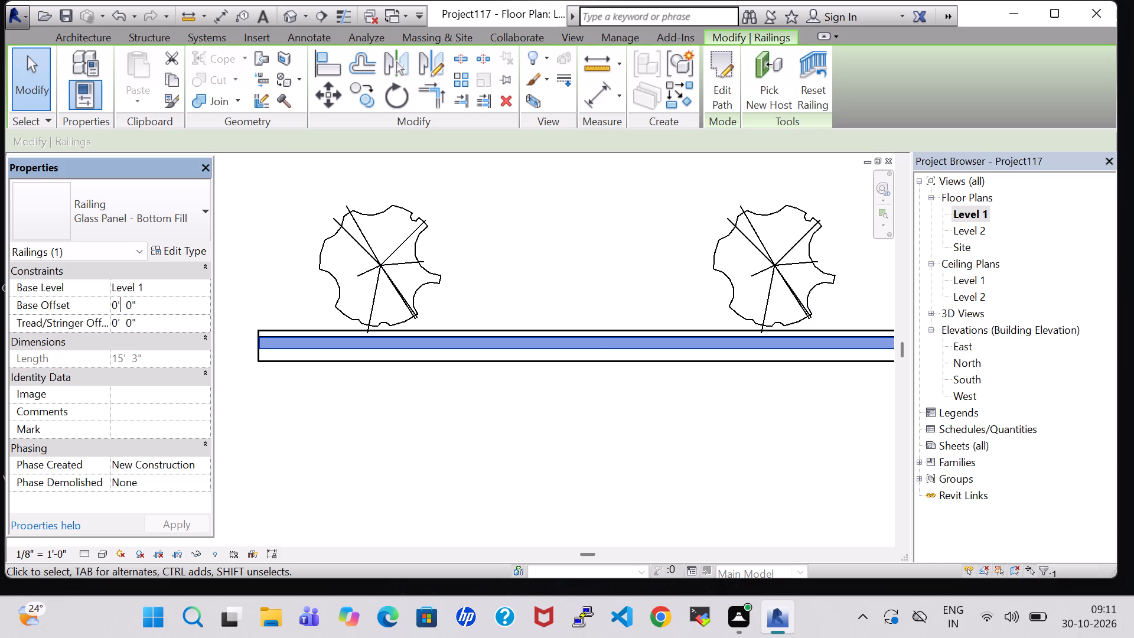
{"action": "key", "text": "Left"}
{"action": "key", "text": "BackSpace"}
{"action": "key", "text": "2"}
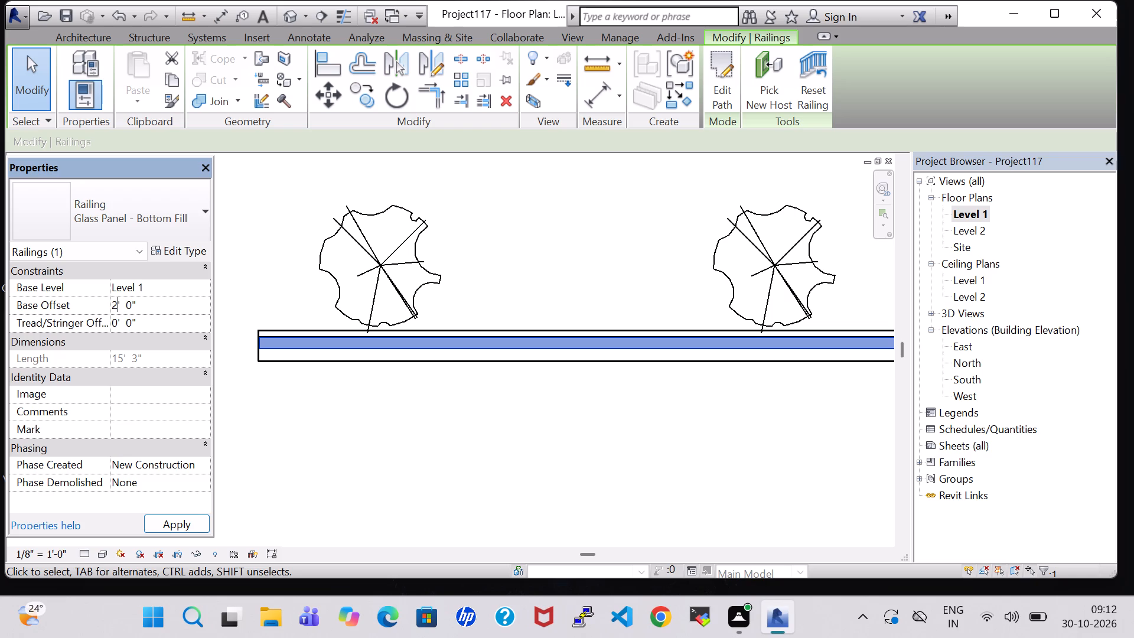
{"action": "left_click", "coordinate": [391, 410]}
Create a 16' 6" railing along the centreline of the front boundary wall by Bedroom-4, from the entrance gap to the corner.
{"action": "scroll", "coordinate": [342, 275], "scroll_direction": "down", "scroll_amount": 3}
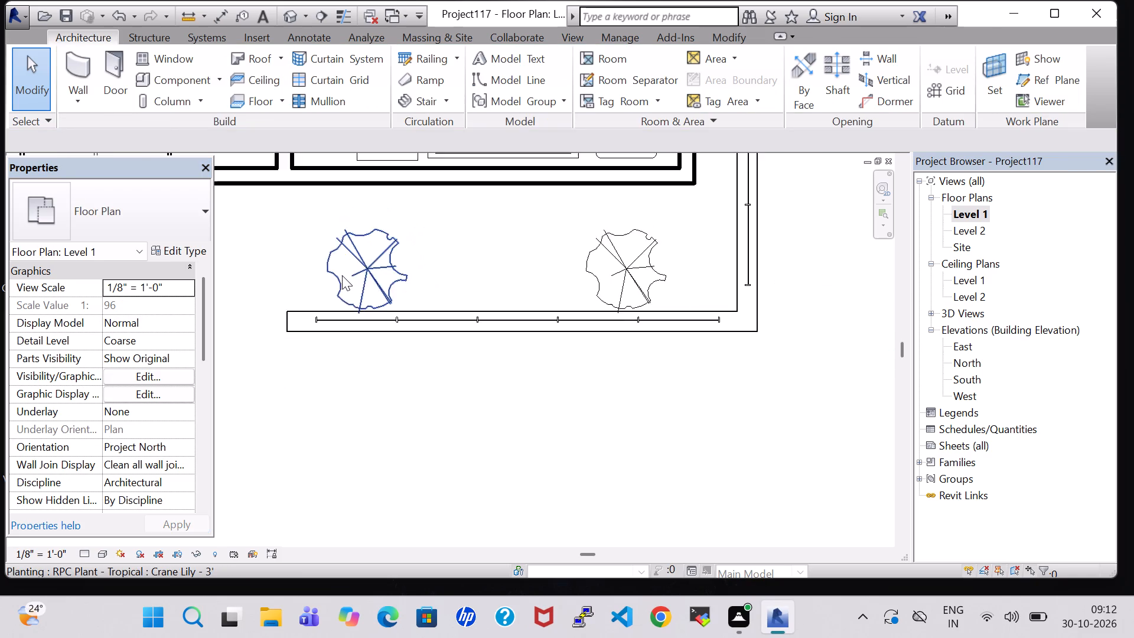
{"action": "scroll", "coordinate": [342, 275], "scroll_direction": "down", "scroll_amount": 2}
{"action": "middle_click_drag", "start_coordinate": [244, 239], "coordinate": [679, 313]}
{"action": "middle_click_drag", "start_coordinate": [698, 314], "coordinate": [717, 315]}
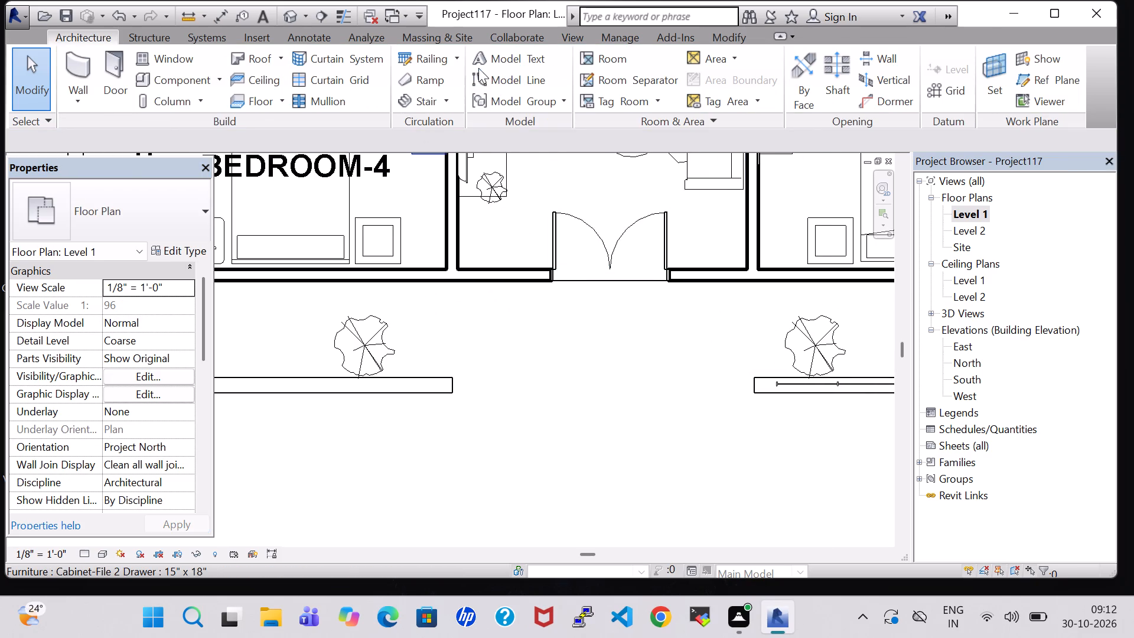
{"action": "left_click", "coordinate": [426, 60]}
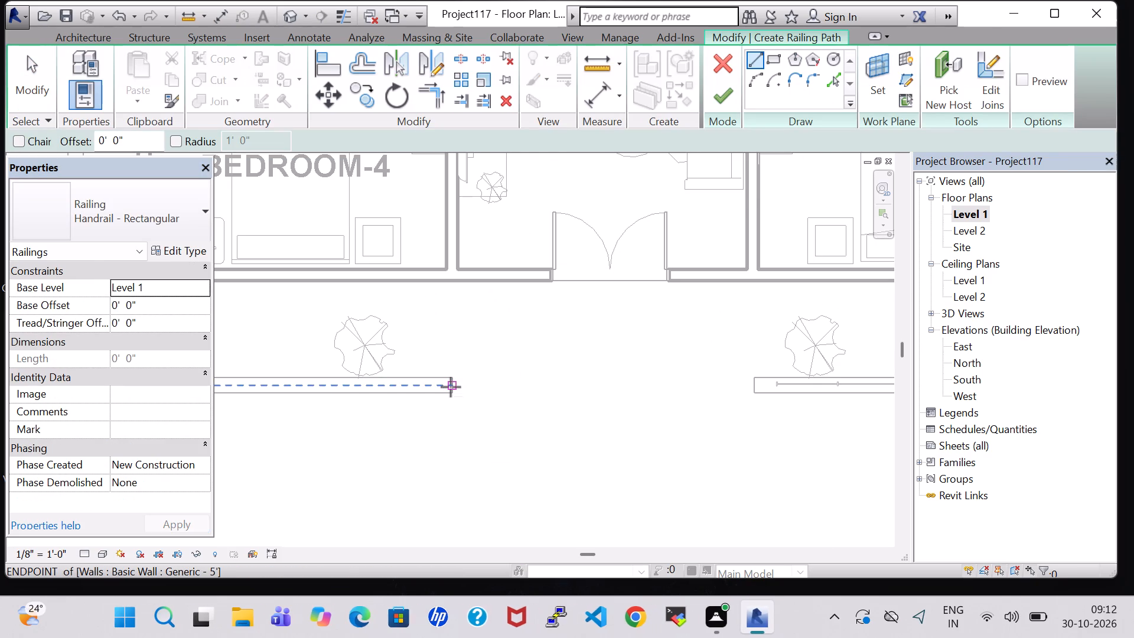
{"action": "left_click", "coordinate": [451, 387]}
{"action": "middle_click_drag", "start_coordinate": [306, 381], "coordinate": [603, 386]}
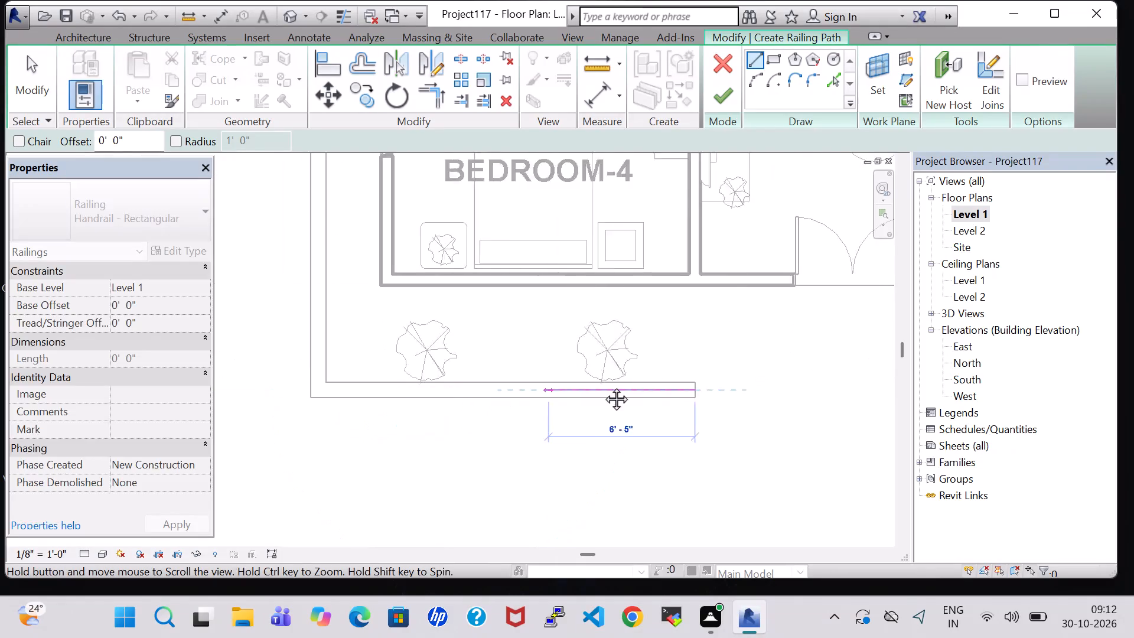
{"action": "middle_click_drag", "start_coordinate": [603, 386], "coordinate": [702, 392]}
{"action": "left_click", "coordinate": [471, 397]}
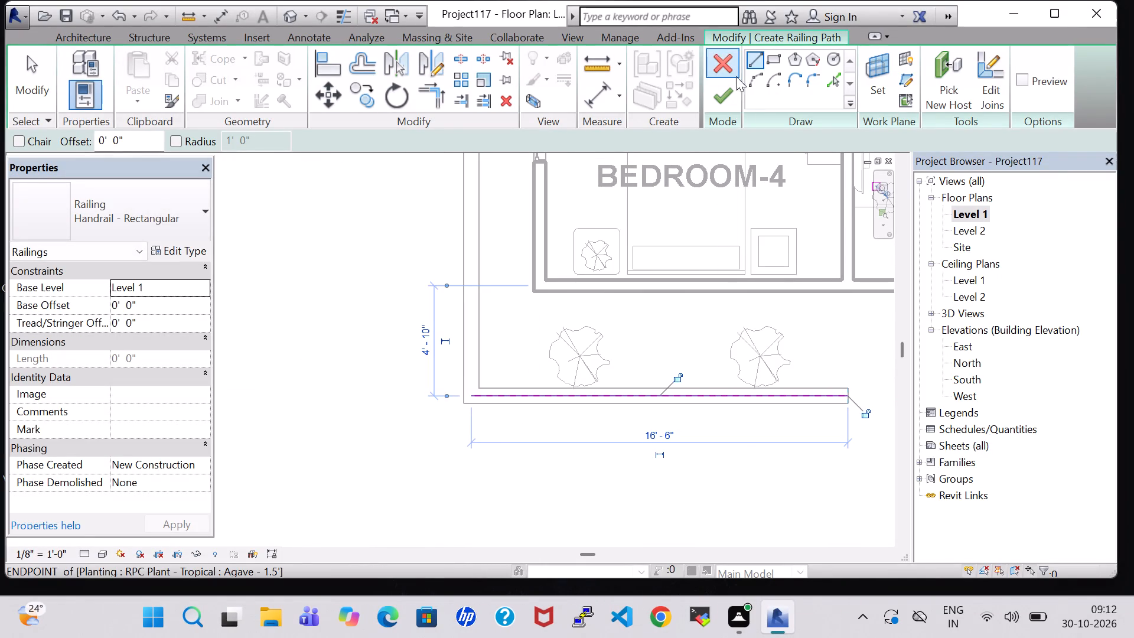
{"action": "left_click", "coordinate": [716, 100]}
{"action": "left_click", "coordinate": [840, 429]}
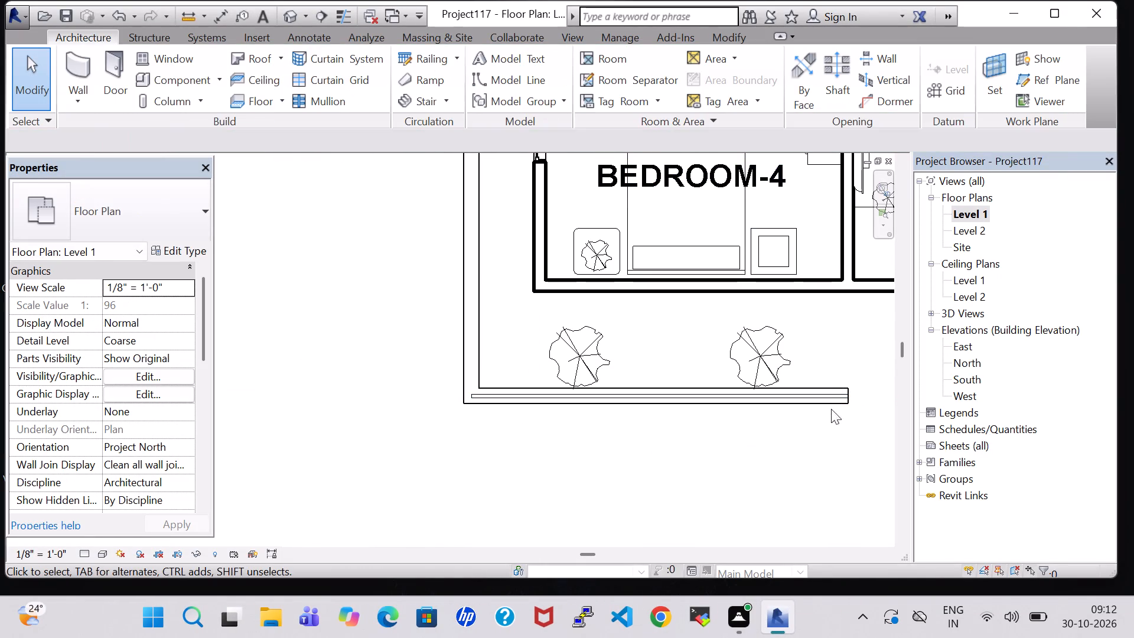
Change the front boundary railing by Bedroom-4 to Glass Panel - Bottom Fill and set its base offset to 2' 0".
{"action": "left_click", "coordinate": [825, 395]}
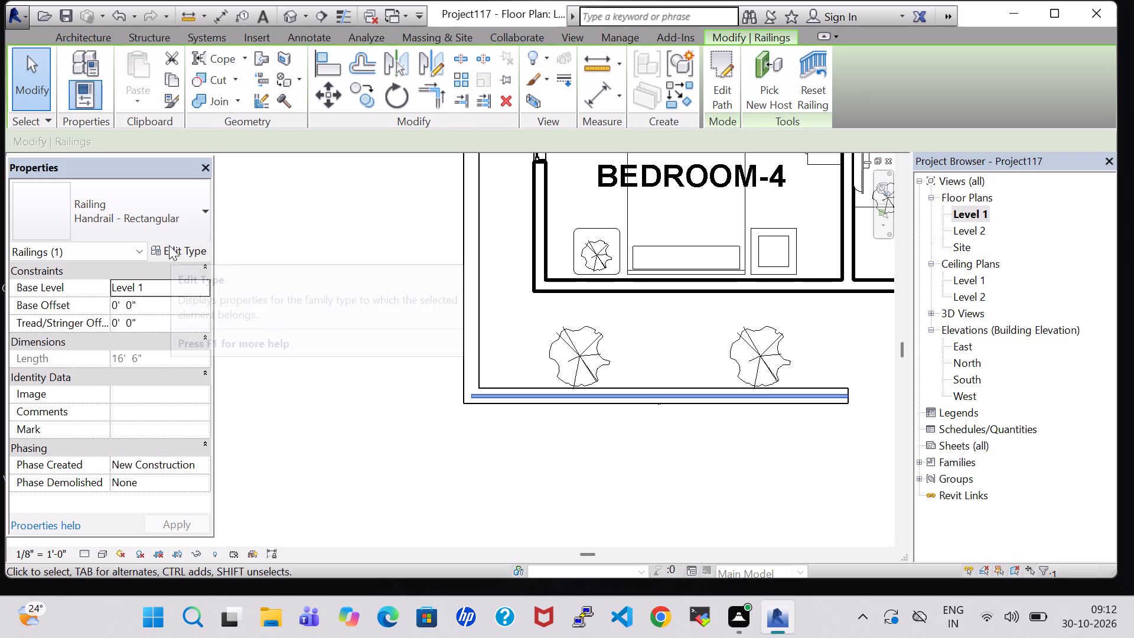
{"action": "left_click", "coordinate": [137, 216]}
{"action": "left_click", "coordinate": [155, 292]}
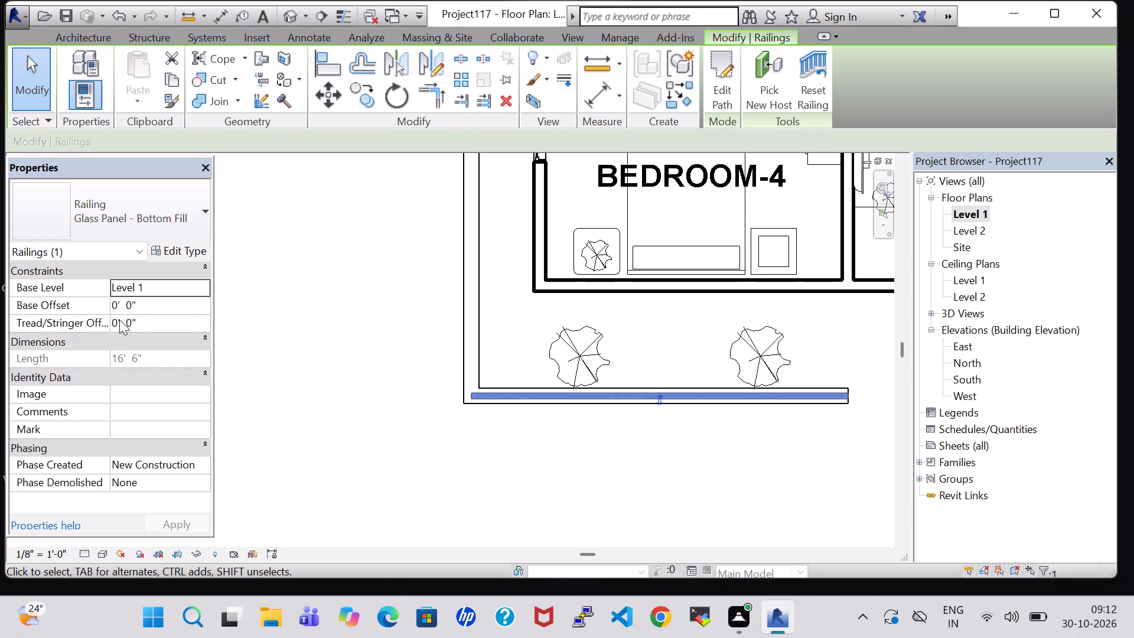
{"action": "left_click", "coordinate": [119, 312]}
{"action": "left_click", "coordinate": [119, 312]}
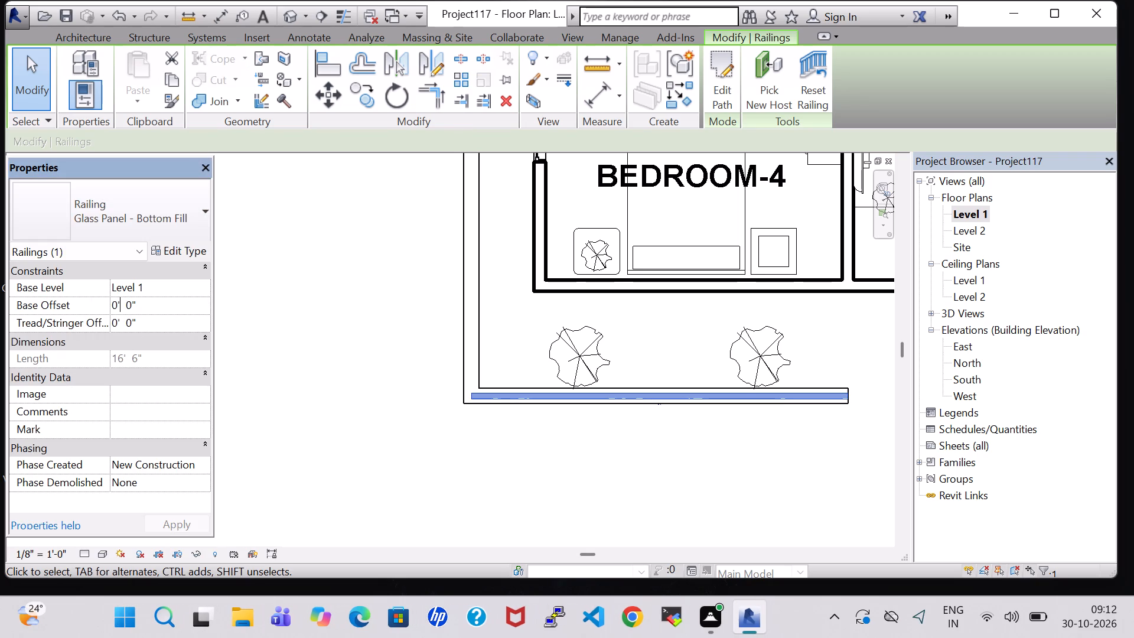
{"action": "key", "text": "Left"}
{"action": "key", "text": "BackSpace"}
{"action": "key", "text": "2"}
{"action": "left_click", "coordinate": [184, 518]}
{"action": "left_click", "coordinate": [435, 483]}
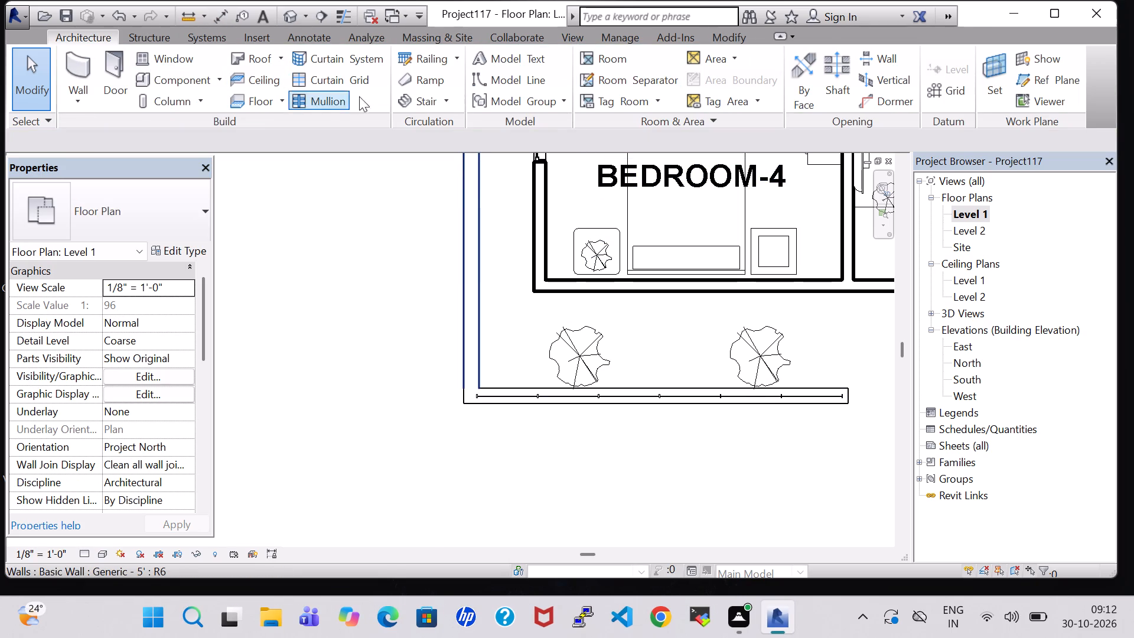
Create a 45' 0" railing along the centreline of the side boundary wall, from the Bedroom-4 front corner to the Bedroom-1 rear corner.
{"action": "left_click", "coordinate": [433, 53]}
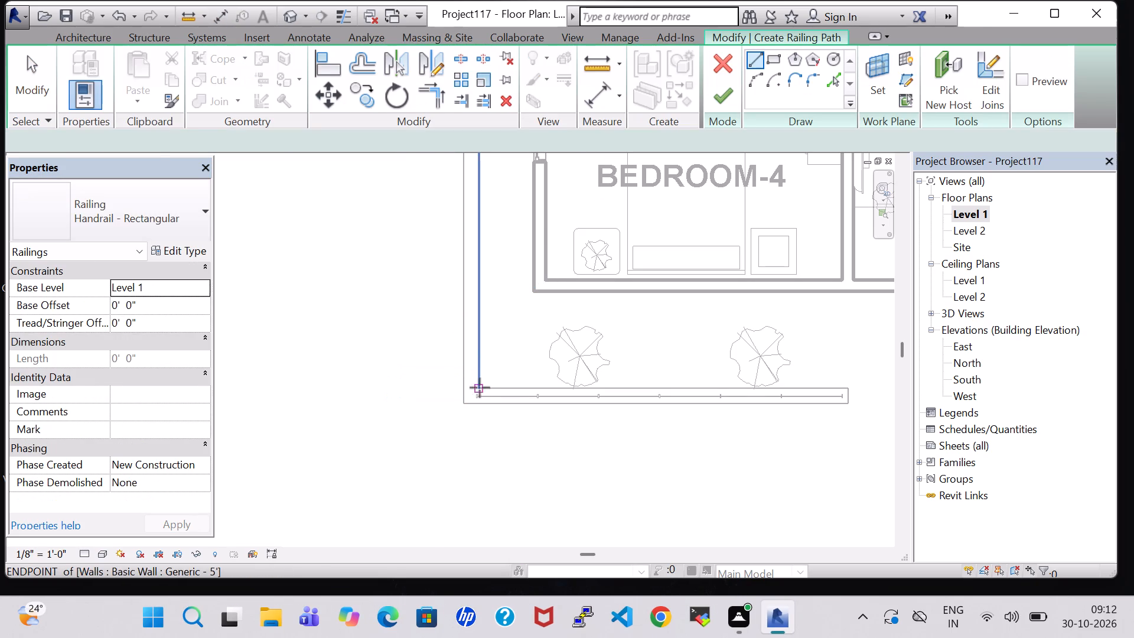
{"action": "left_click", "coordinate": [472, 396]}
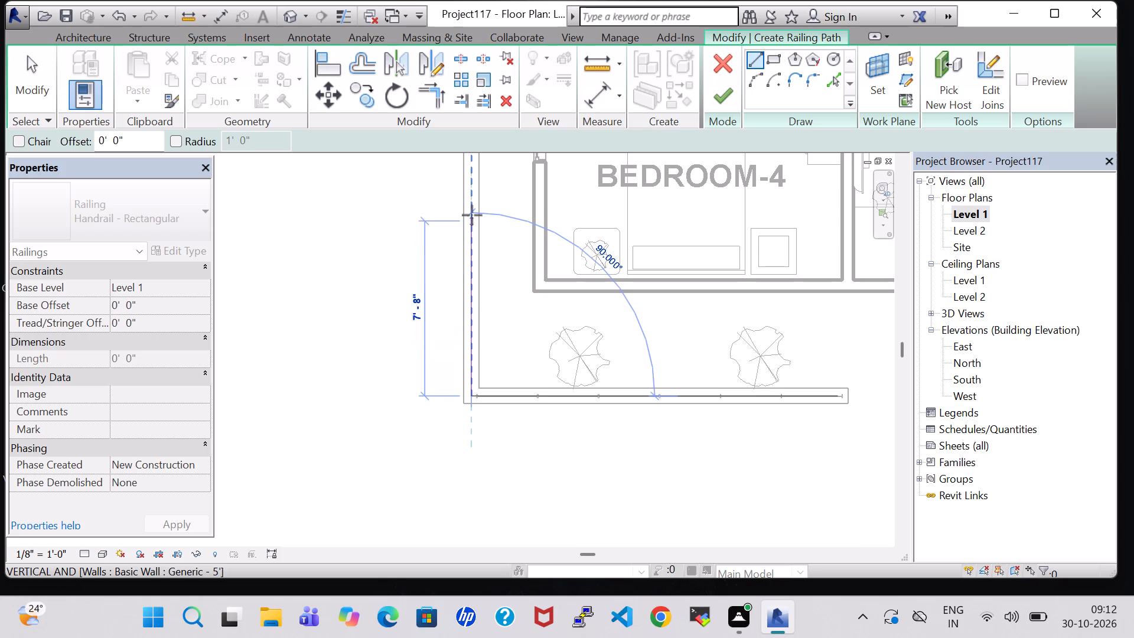
{"action": "middle_click_drag", "start_coordinate": [472, 214], "coordinate": [455, 510]}
{"action": "scroll", "coordinate": [455, 510], "scroll_direction": "up", "scroll_amount": 1}
{"action": "middle_click_drag", "start_coordinate": [452, 233], "coordinate": [436, 510]}
{"action": "middle_click_drag", "start_coordinate": [435, 219], "coordinate": [448, 451]}
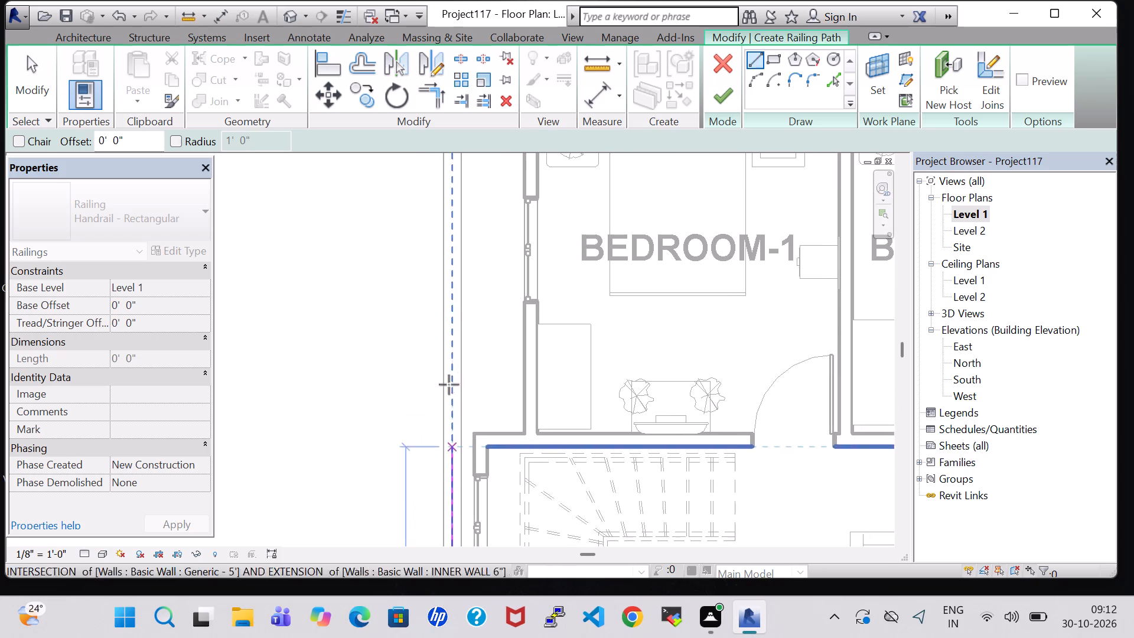
{"action": "middle_click_drag", "start_coordinate": [458, 230], "coordinate": [492, 554]}
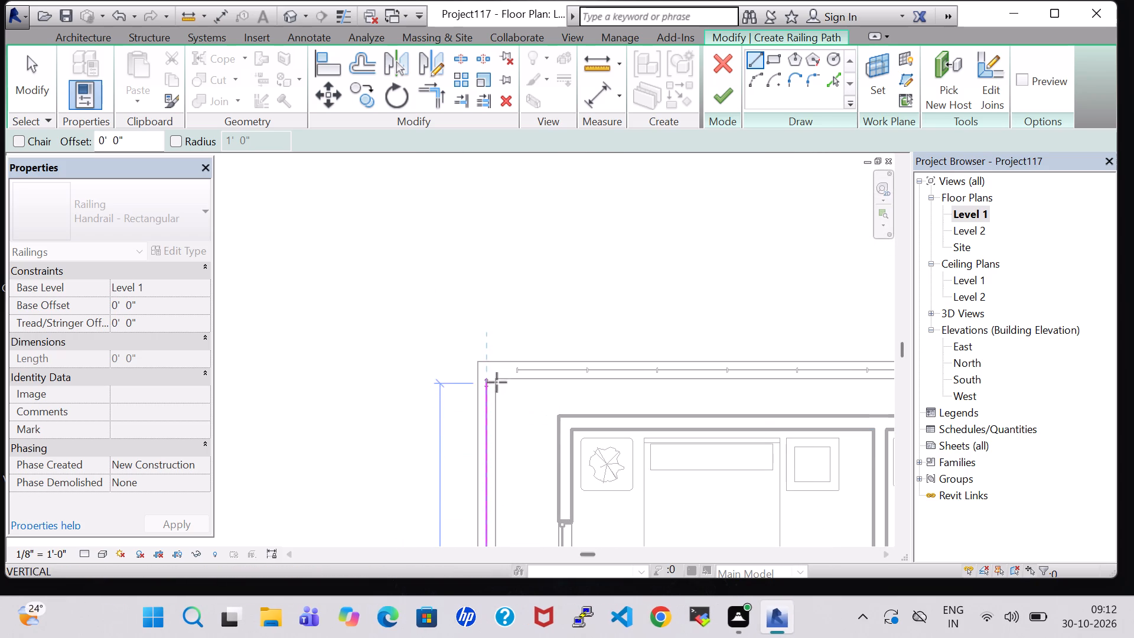
{"action": "left_click", "coordinate": [492, 370]}
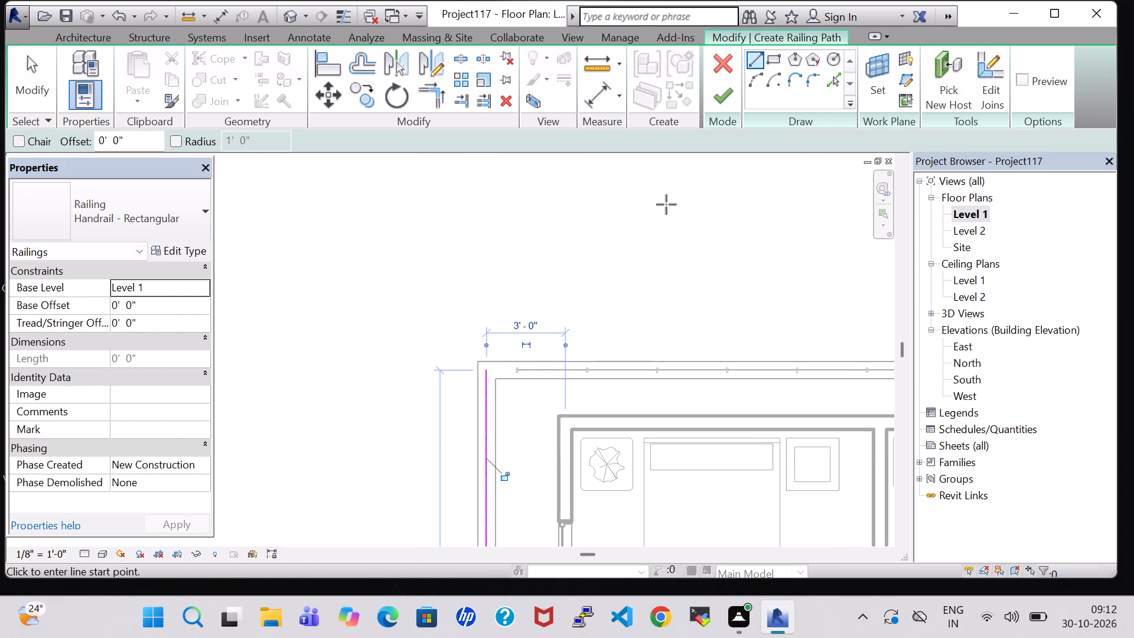
{"action": "left_click", "coordinate": [731, 97]}
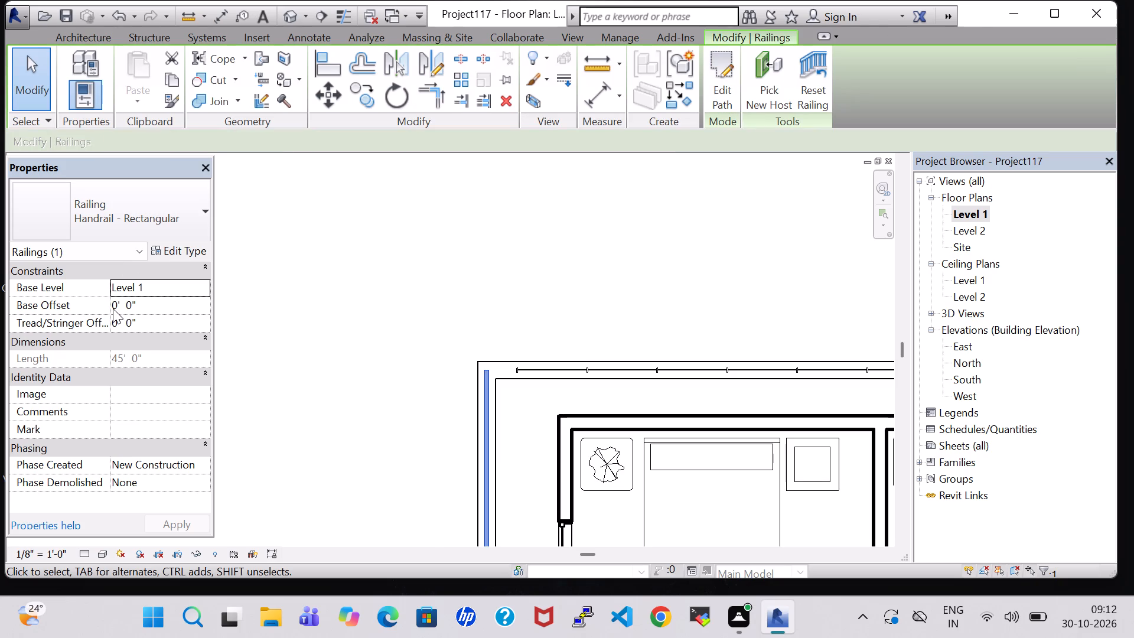
Change the side boundary railing between Bedroom-4 and Bedroom-1 to Glass Panel - Bottom Fill and set its base offset to 2' 0".
{"action": "left_click", "coordinate": [126, 228]}
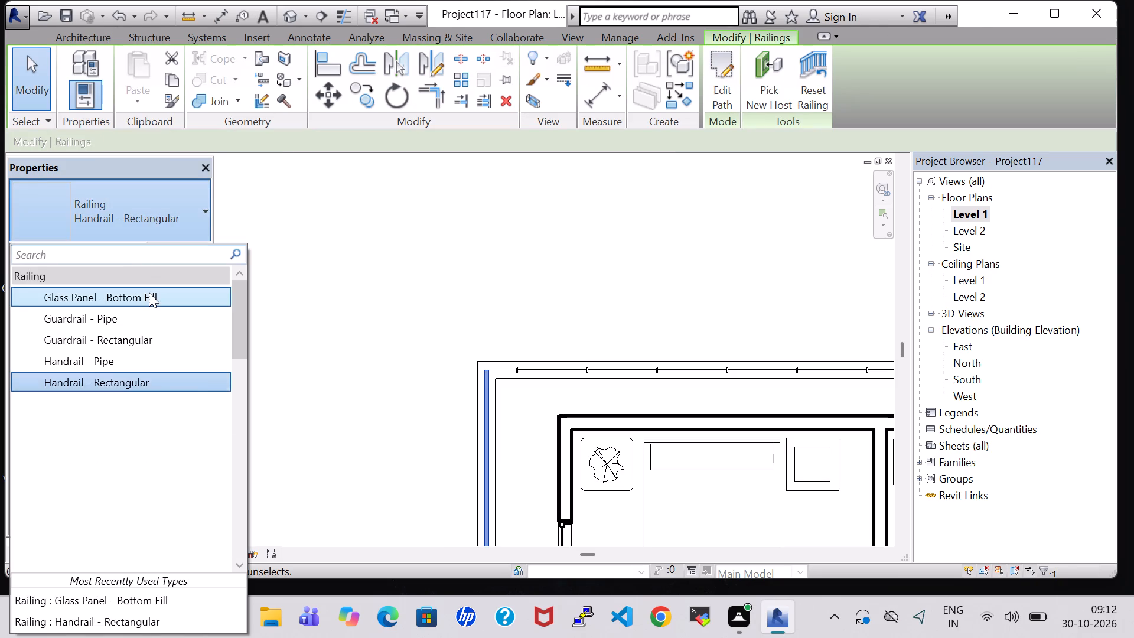
{"action": "left_click", "coordinate": [149, 292]}
{"action": "left_click", "coordinate": [120, 308]}
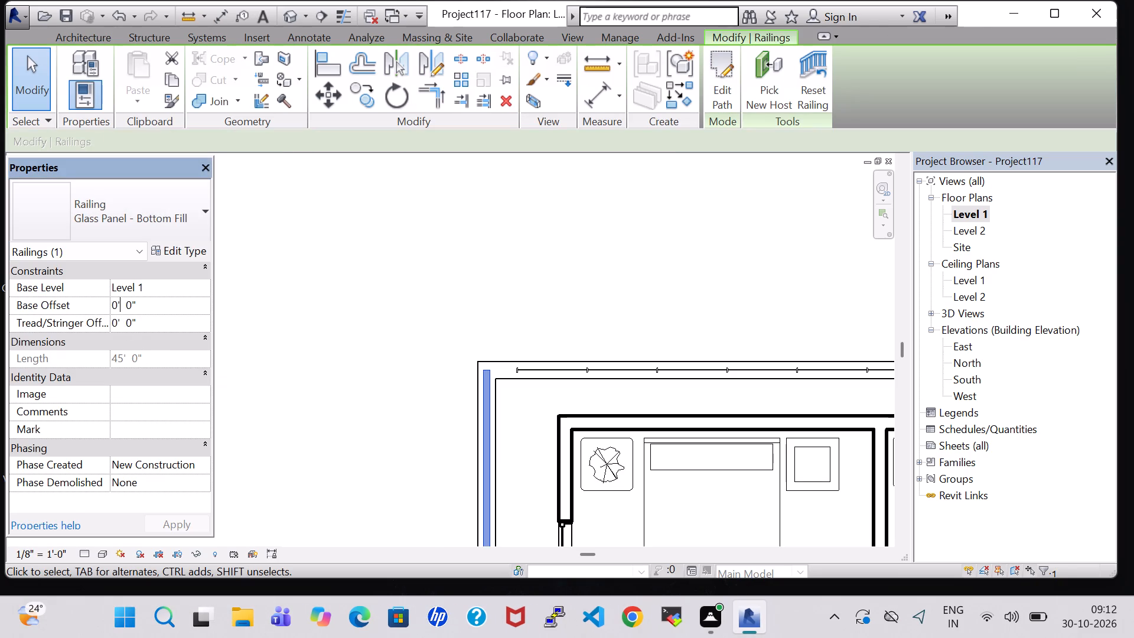
{"action": "key", "text": "Left"}
{"action": "key", "text": "BackSpace"}
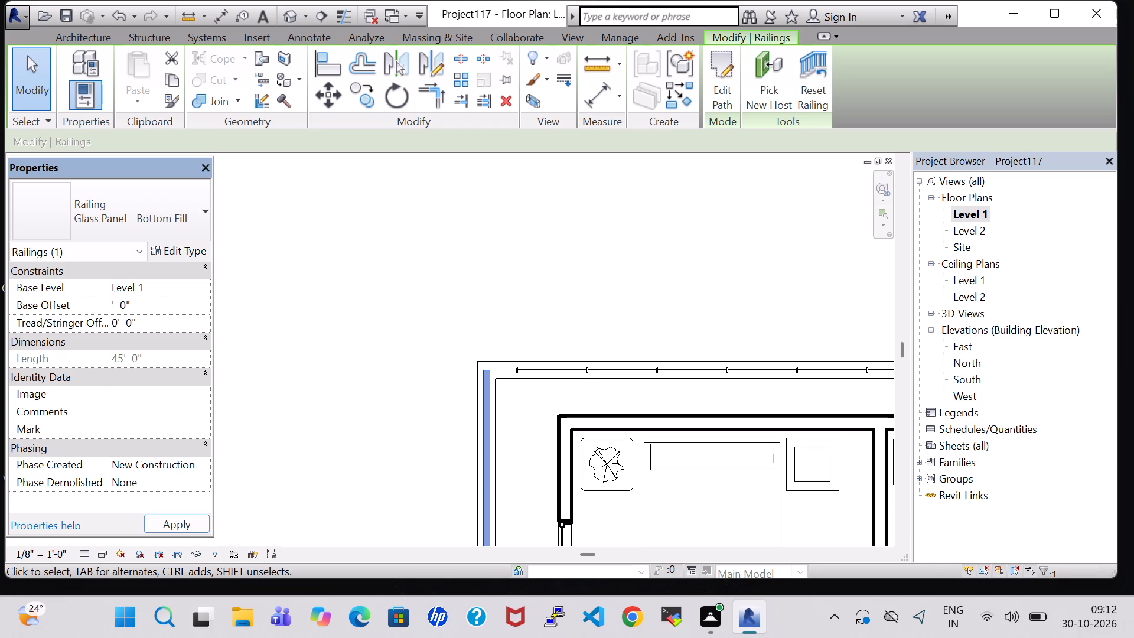
{"action": "key", "text": "2"}
{"action": "left_click", "coordinate": [181, 530]}
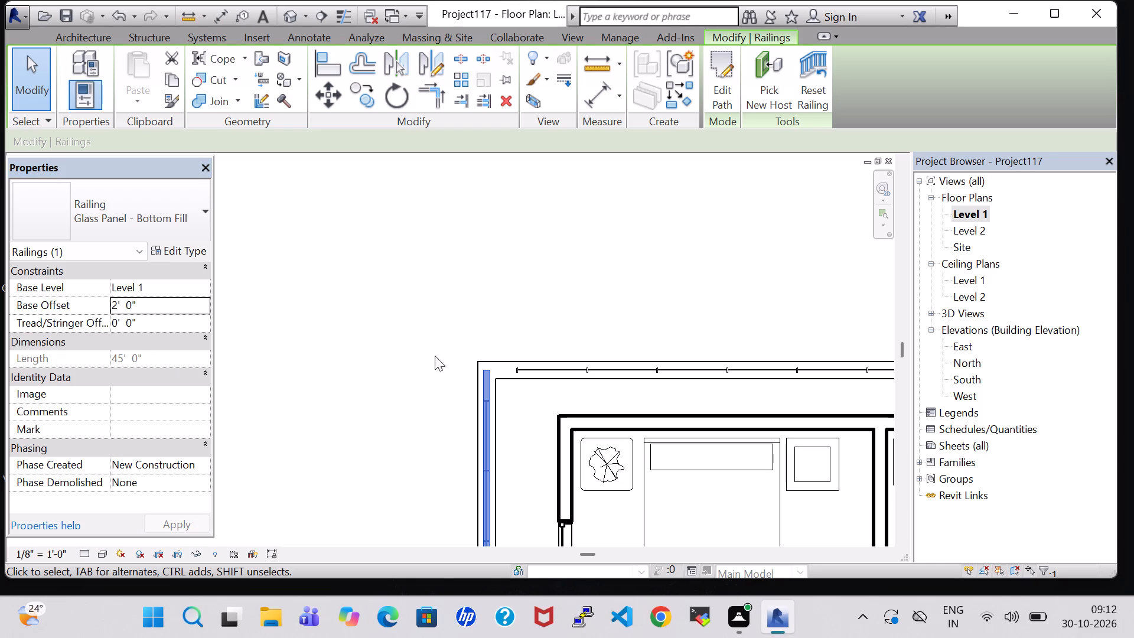
Inspect the glass panel railings on the boundary walls around the house in the 3D view.
{"action": "left_click", "coordinate": [289, 16]}
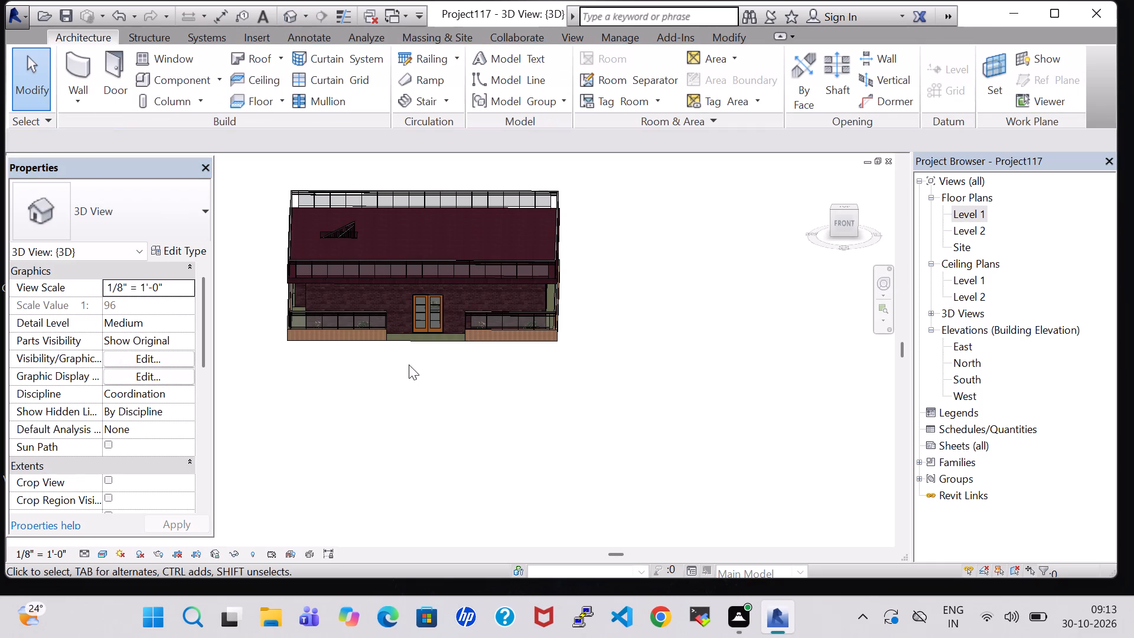
{"action": "scroll", "coordinate": [350, 354], "scroll_direction": "up", "scroll_amount": 8}
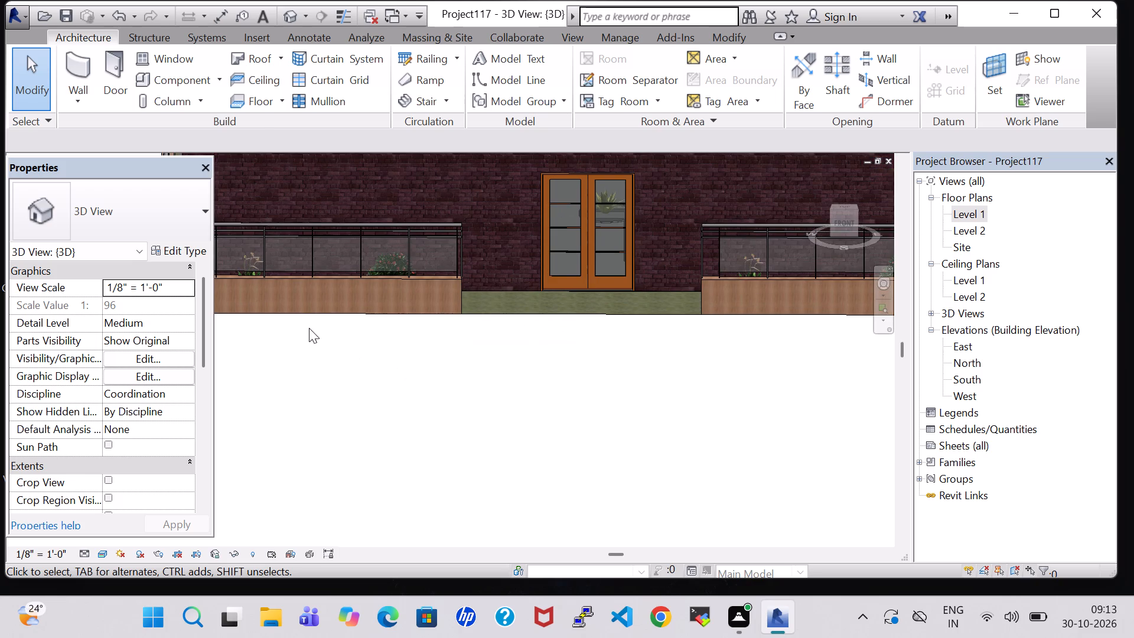
{"action": "middle_click_drag", "start_coordinate": [309, 328], "coordinate": [410, 356]}
{"action": "middle_click_drag", "start_coordinate": [284, 306], "coordinate": [296, 308], "text": "shift"}
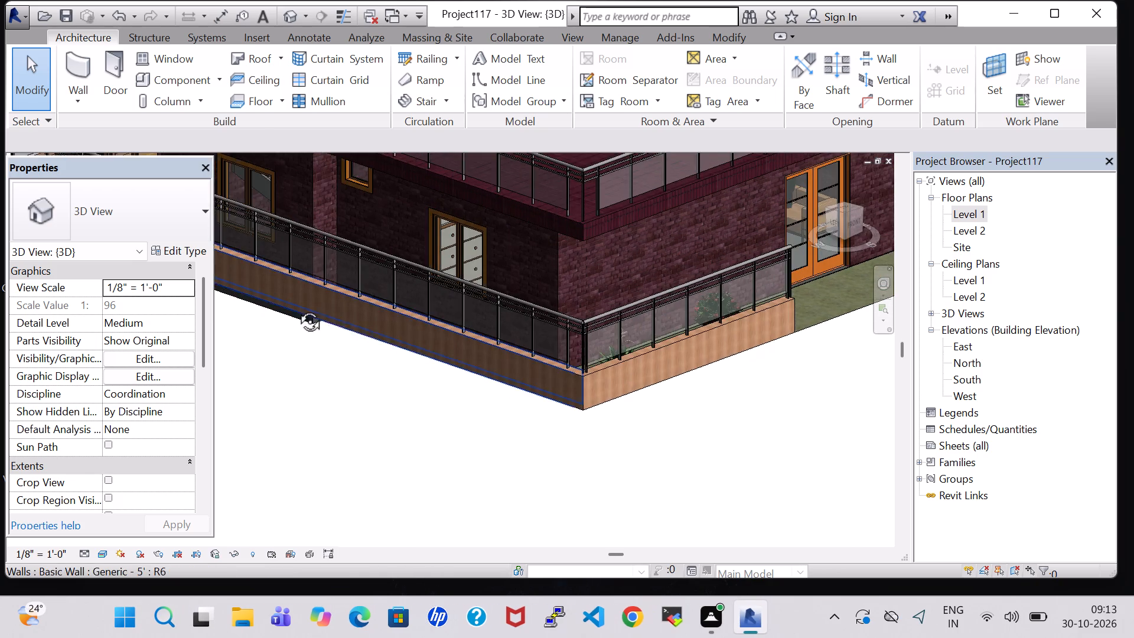
{"action": "middle_click_drag", "start_coordinate": [296, 308], "coordinate": [454, 382], "text": "shift"}
{"action": "scroll", "coordinate": [441, 383], "scroll_direction": "up", "scroll_amount": 1}
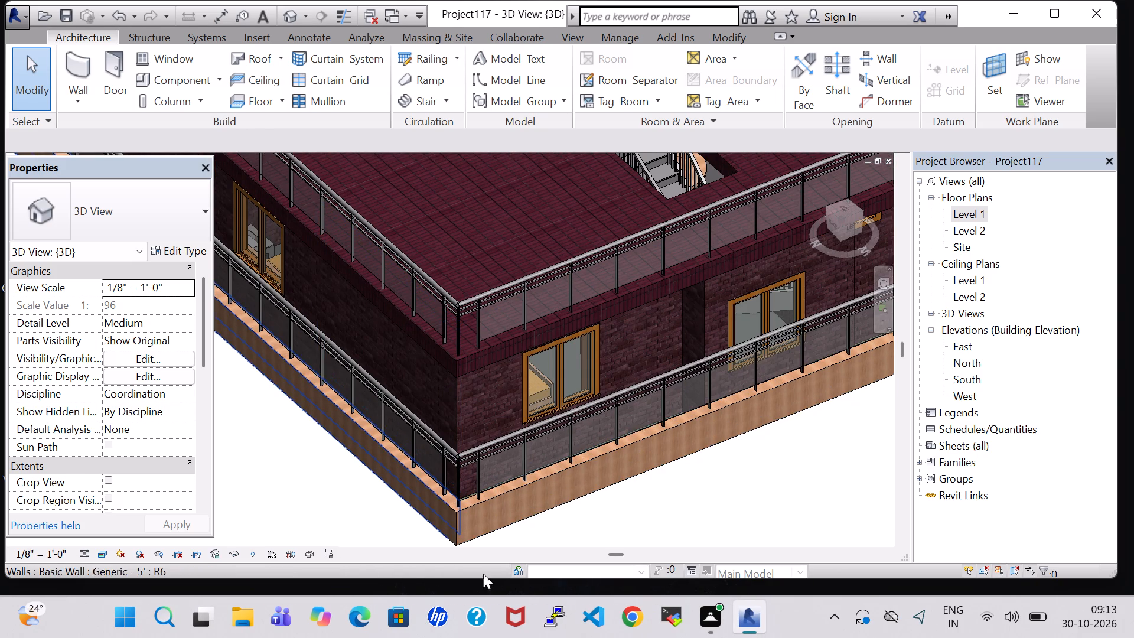
{"action": "middle_click_drag", "start_coordinate": [609, 525], "coordinate": [756, 533], "text": "shift"}
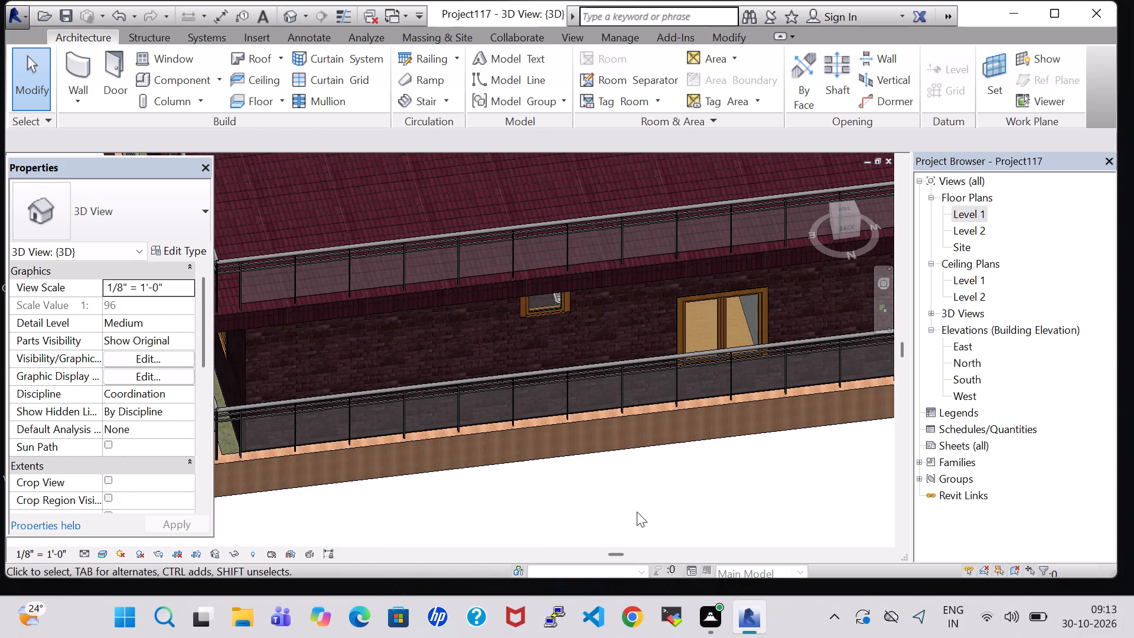
{"action": "middle_click_drag", "start_coordinate": [475, 502], "coordinate": [706, 512], "text": "shift"}
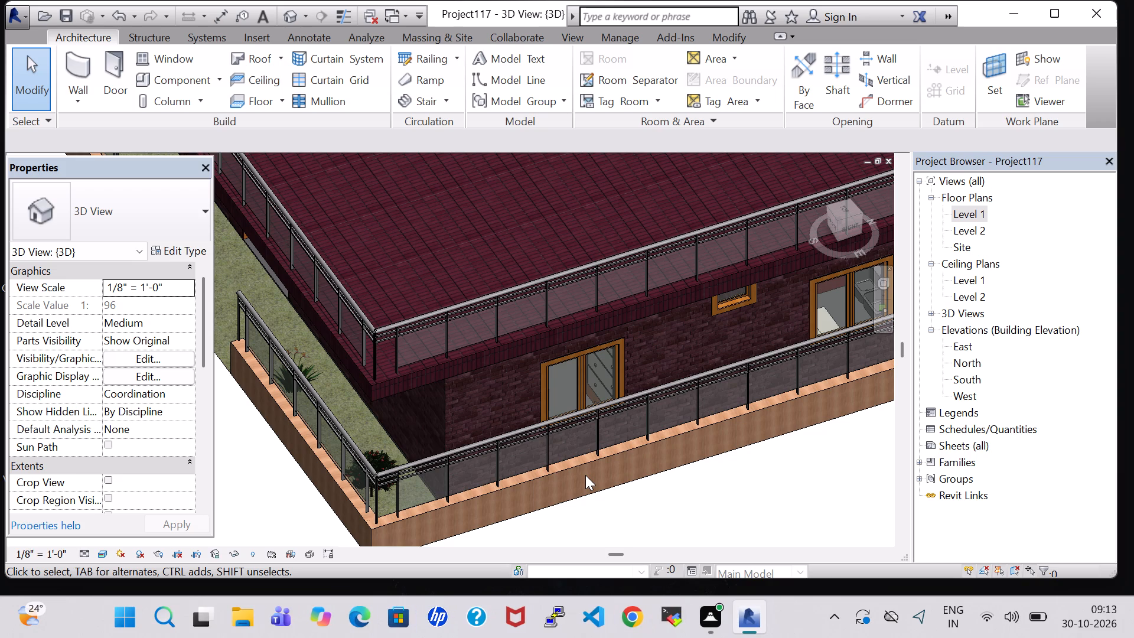
{"action": "scroll", "coordinate": [585, 475], "scroll_direction": "down", "scroll_amount": 1}
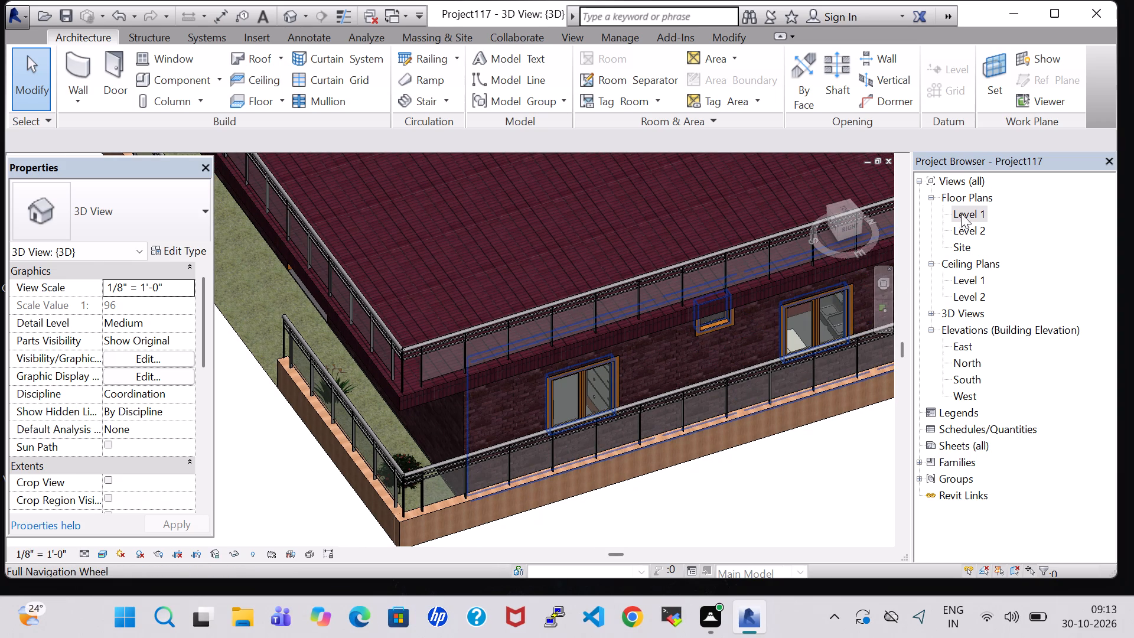
On the Level 1 plan, place six Agave - 1.5' plants in a row along the rear strip, from behind Bedroom-1 to Bedroom-3.
{"action": "double_click", "coordinate": [964, 211]}
{"action": "scroll", "coordinate": [662, 283], "scroll_direction": "down", "scroll_amount": 8}
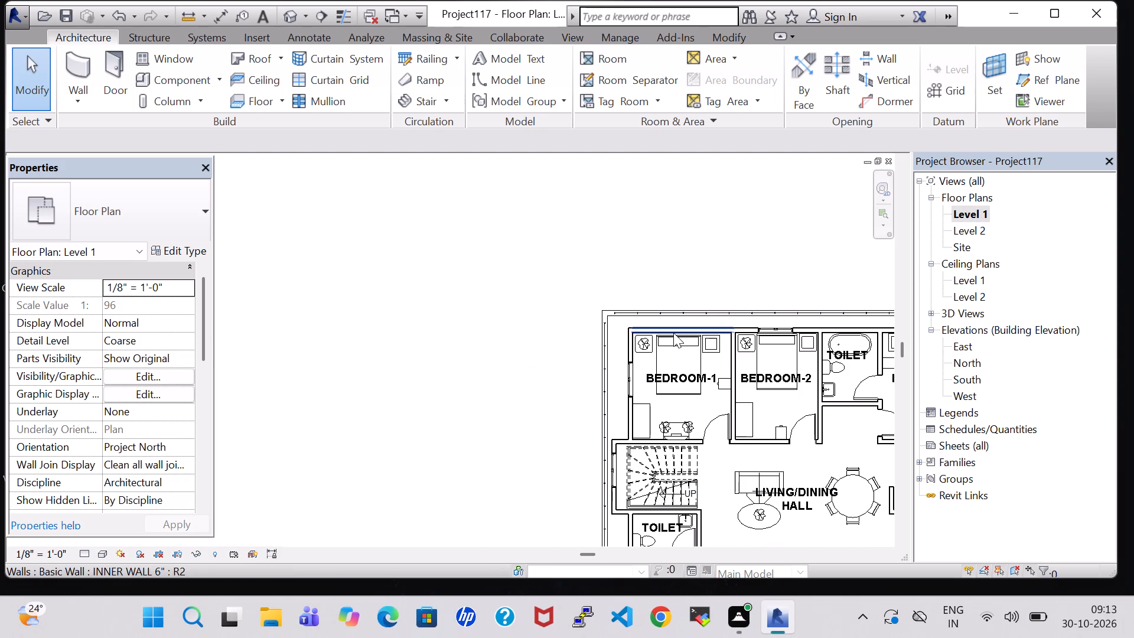
{"action": "left_click", "coordinate": [646, 343]}
{"action": "right_click", "coordinate": [646, 343]}
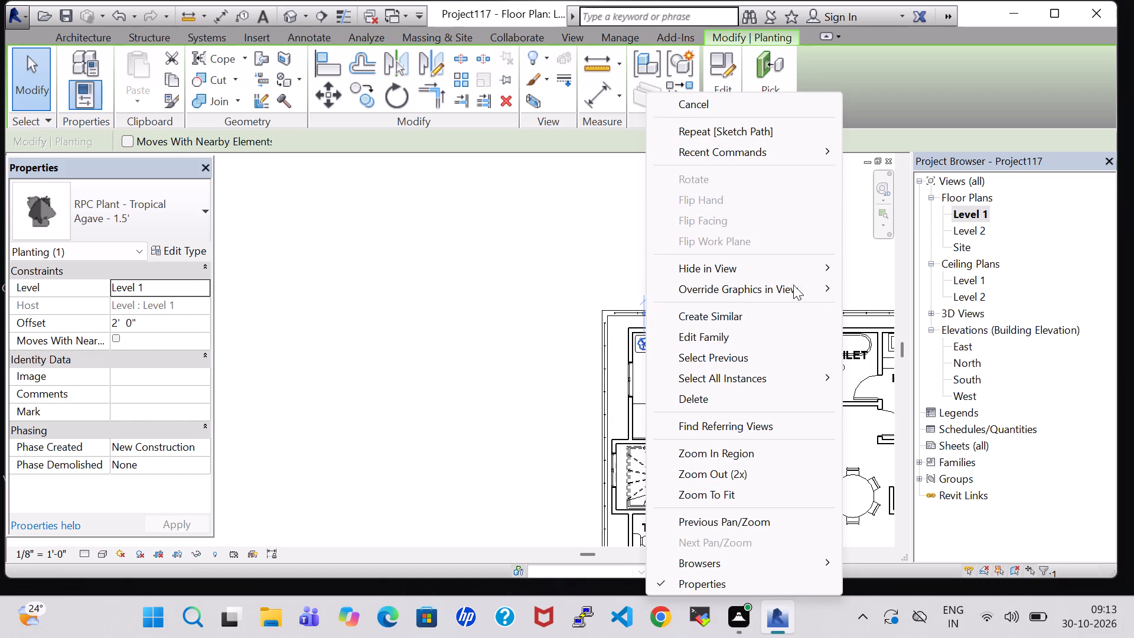
{"action": "left_click", "coordinate": [741, 312]}
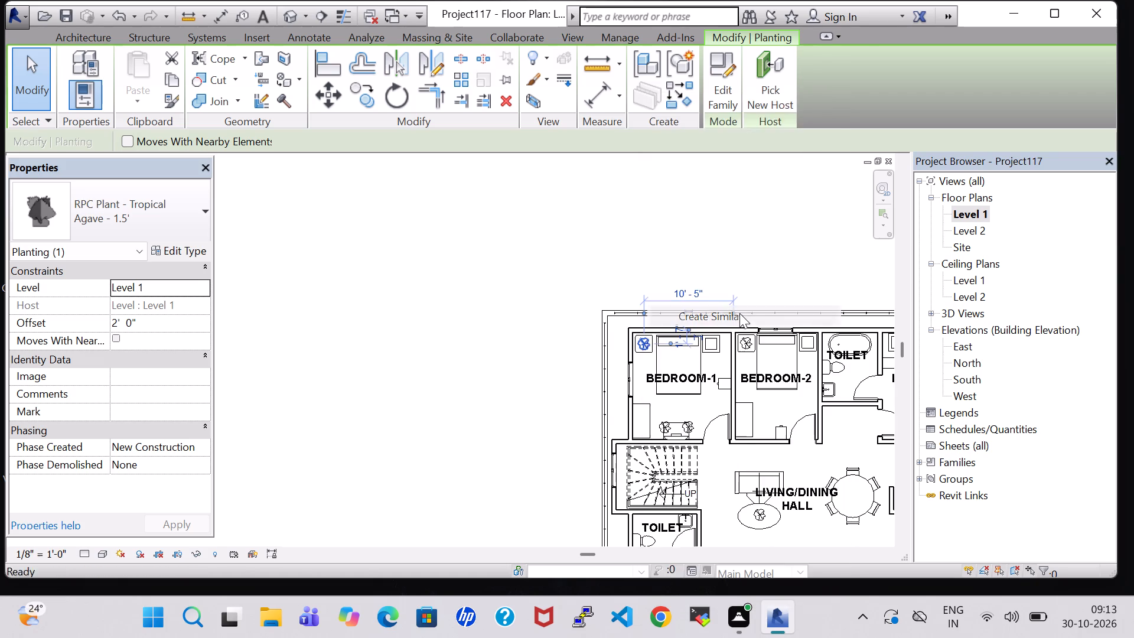
{"action": "scroll", "coordinate": [610, 348], "scroll_direction": "up", "scroll_amount": 10}
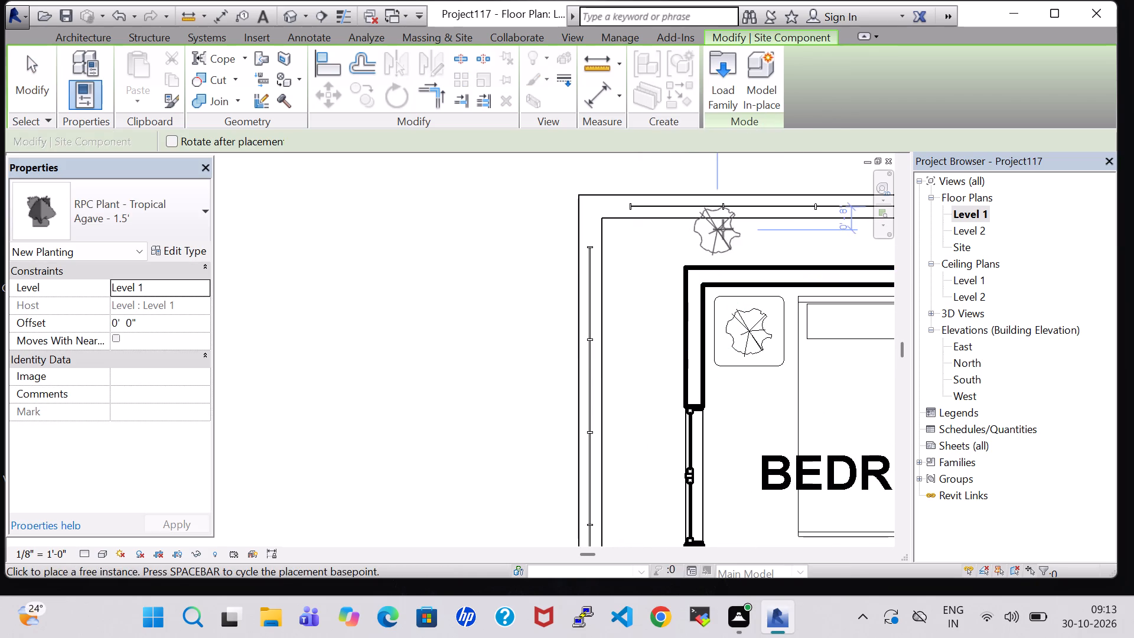
{"action": "left_click", "coordinate": [794, 240]}
{"action": "middle_click_drag", "start_coordinate": [794, 240], "coordinate": [613, 230]}
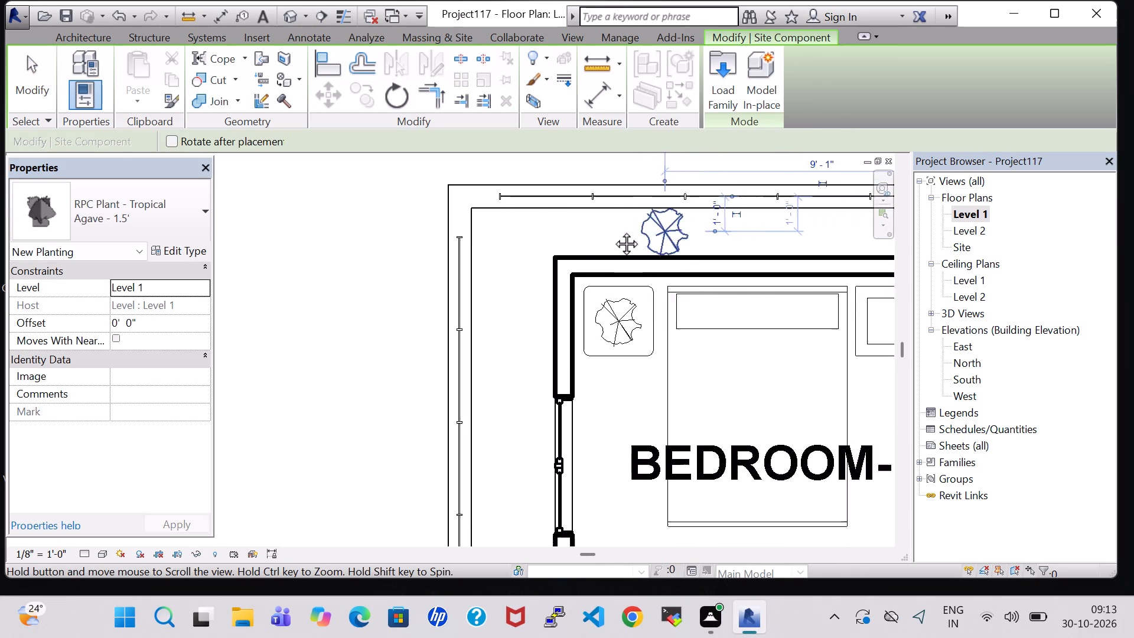
{"action": "middle_click_drag", "start_coordinate": [613, 230], "coordinate": [389, 244]}
{"action": "left_click", "coordinate": [581, 246]}
{"action": "left_click", "coordinate": [773, 249]}
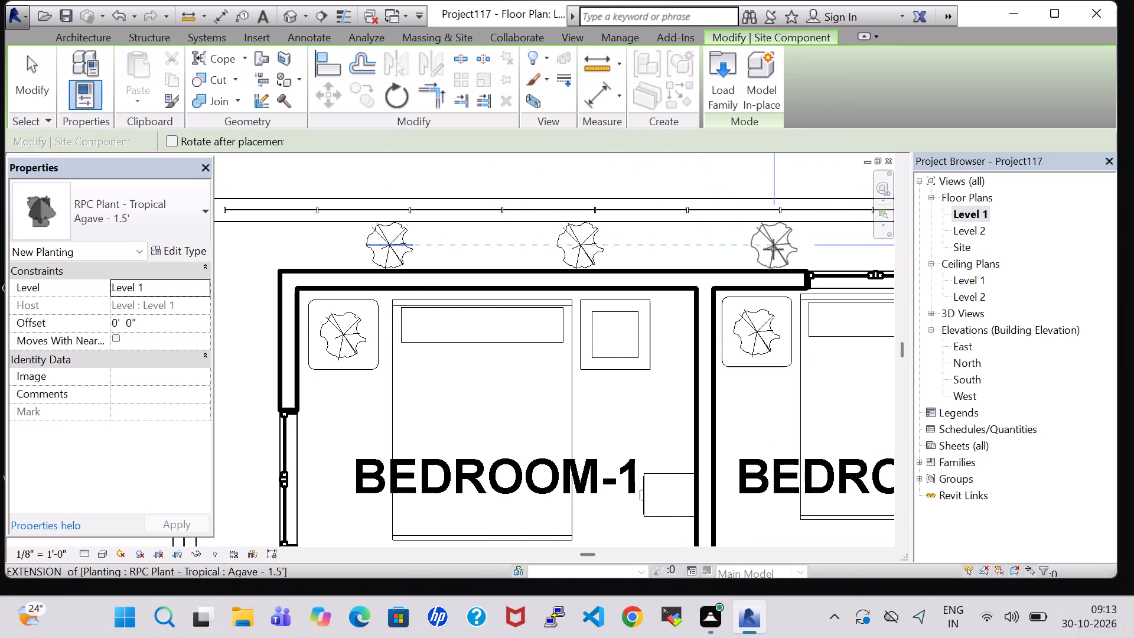
{"action": "middle_click_drag", "start_coordinate": [773, 249], "coordinate": [464, 246]}
{"action": "left_click", "coordinate": [716, 245]}
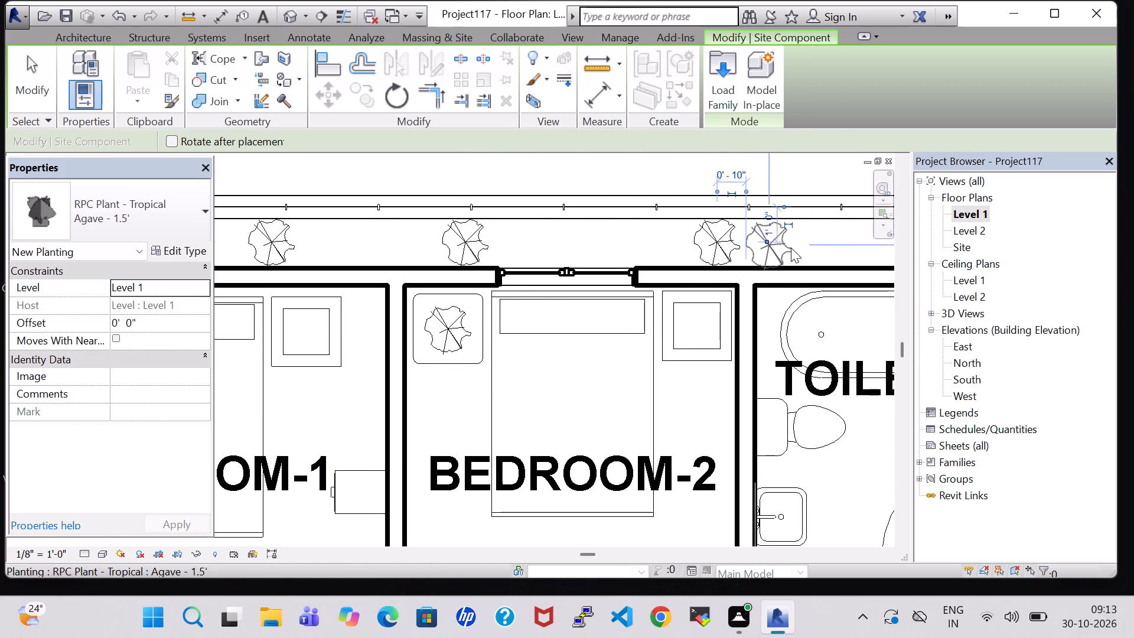
{"action": "middle_click_drag", "start_coordinate": [859, 249], "coordinate": [449, 248]}
{"action": "left_click", "coordinate": [601, 245]}
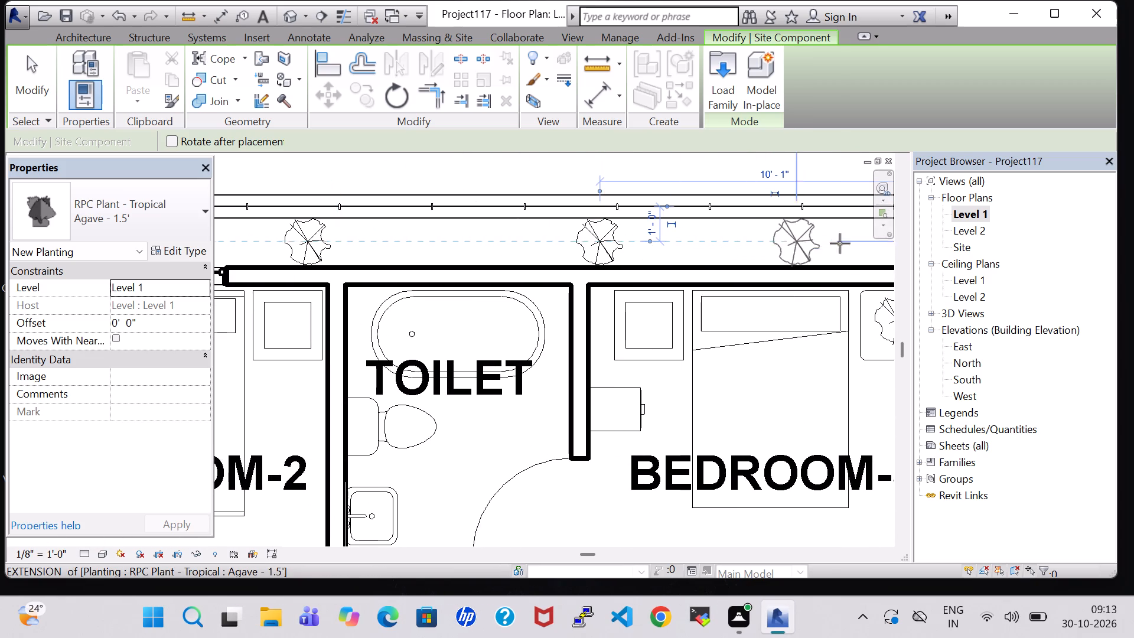
{"action": "middle_click_drag", "start_coordinate": [855, 243], "coordinate": [469, 257]}
{"action": "left_click", "coordinate": [469, 257]}
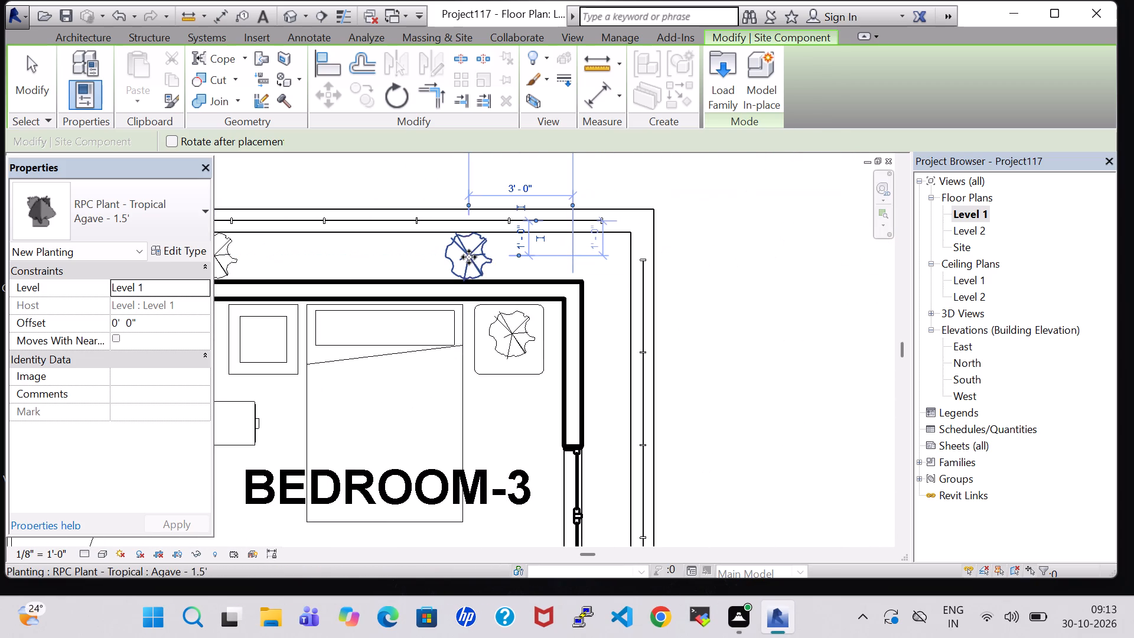
{"action": "key", "text": "Escape"}
{"action": "key", "text": "Escape"}
Change the rear-strip plant near Bedroom-3's outer corner to Jungle Flame - 3' and the one at the toilet/Bedroom-3 wall to Crane Lily - 3'.
{"action": "left_click", "coordinate": [480, 257]}
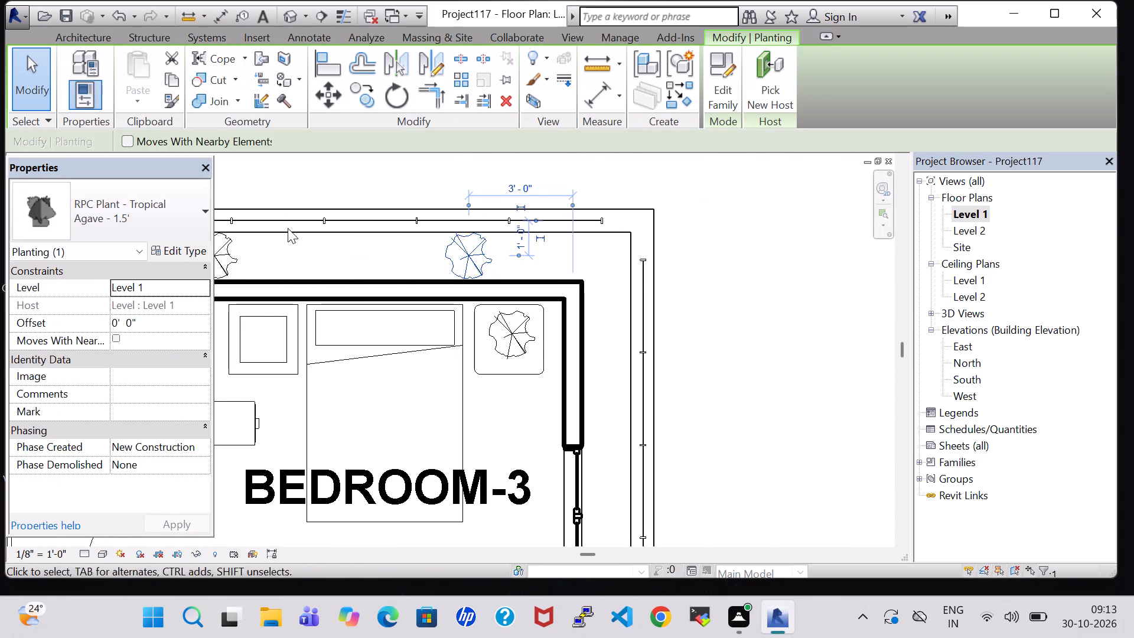
{"action": "left_click", "coordinate": [180, 198]}
{"action": "left_click", "coordinate": [152, 412]}
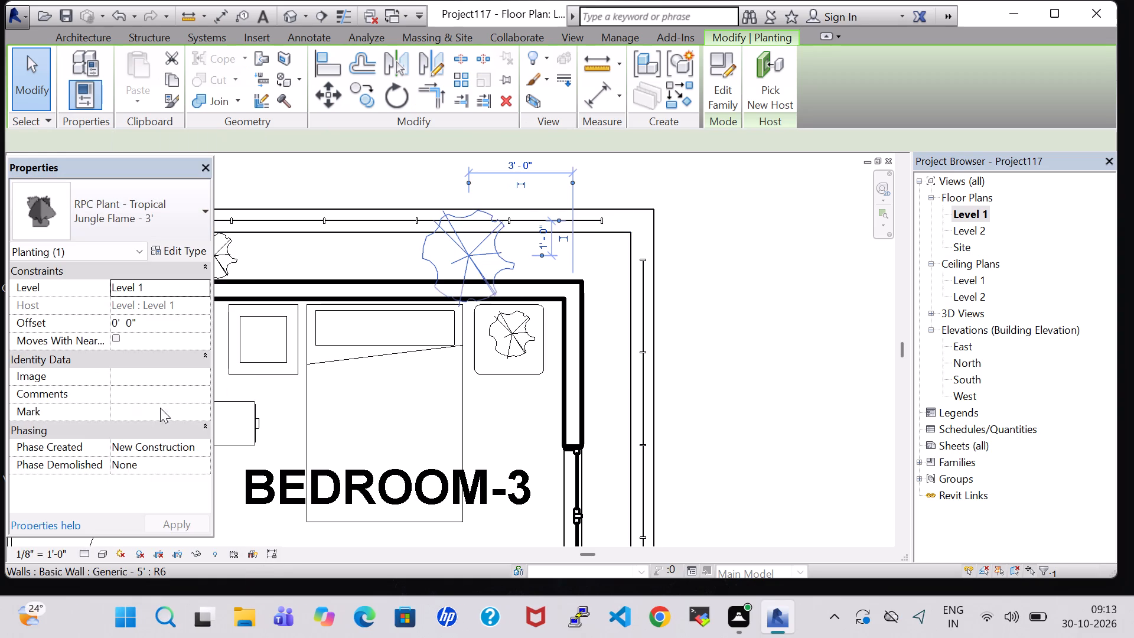
{"action": "left_click_drag", "start_coordinate": [317, 250], "coordinate": [367, 255]}
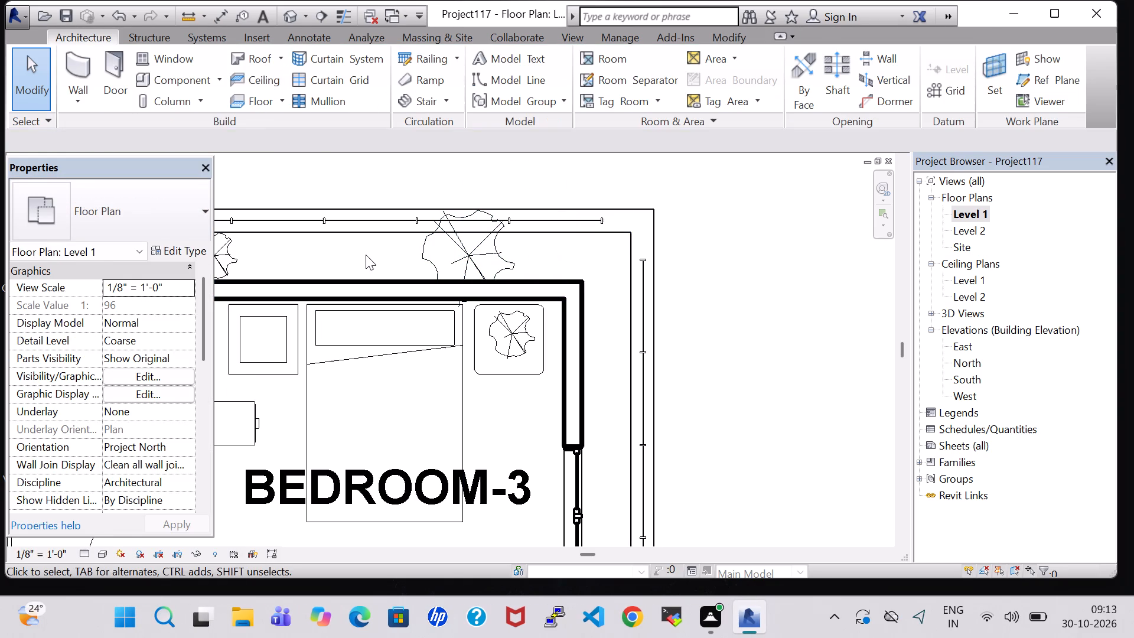
{"action": "middle_click_drag", "start_coordinate": [366, 255], "coordinate": [513, 269]}
{"action": "left_click", "coordinate": [377, 264]}
{"action": "left_click", "coordinate": [118, 223]}
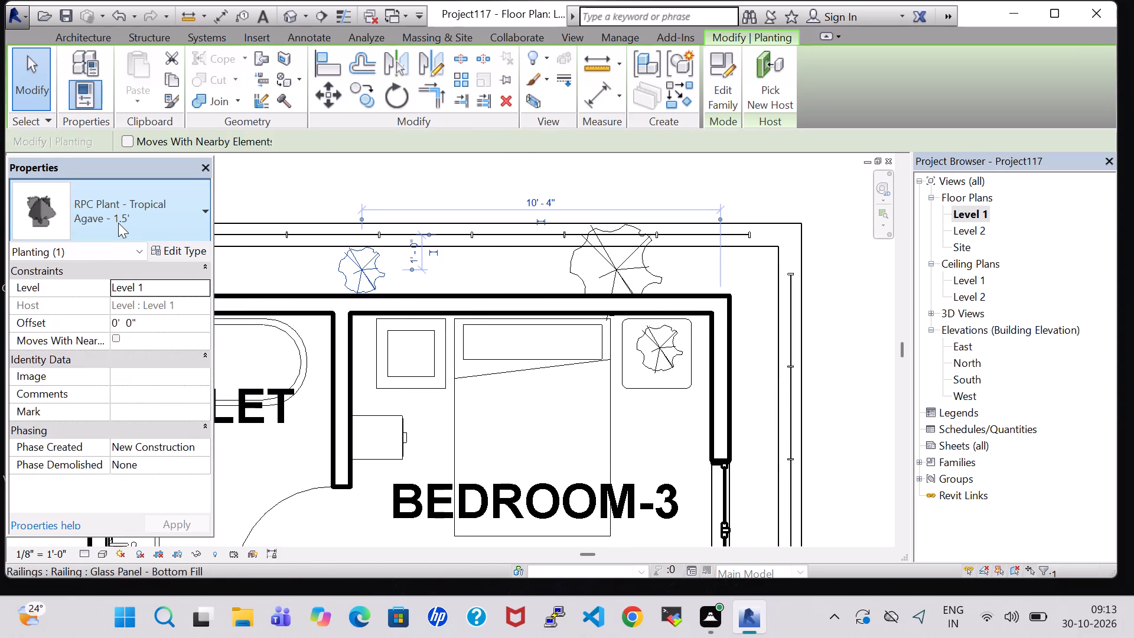
{"action": "left_click", "coordinate": [105, 330]}
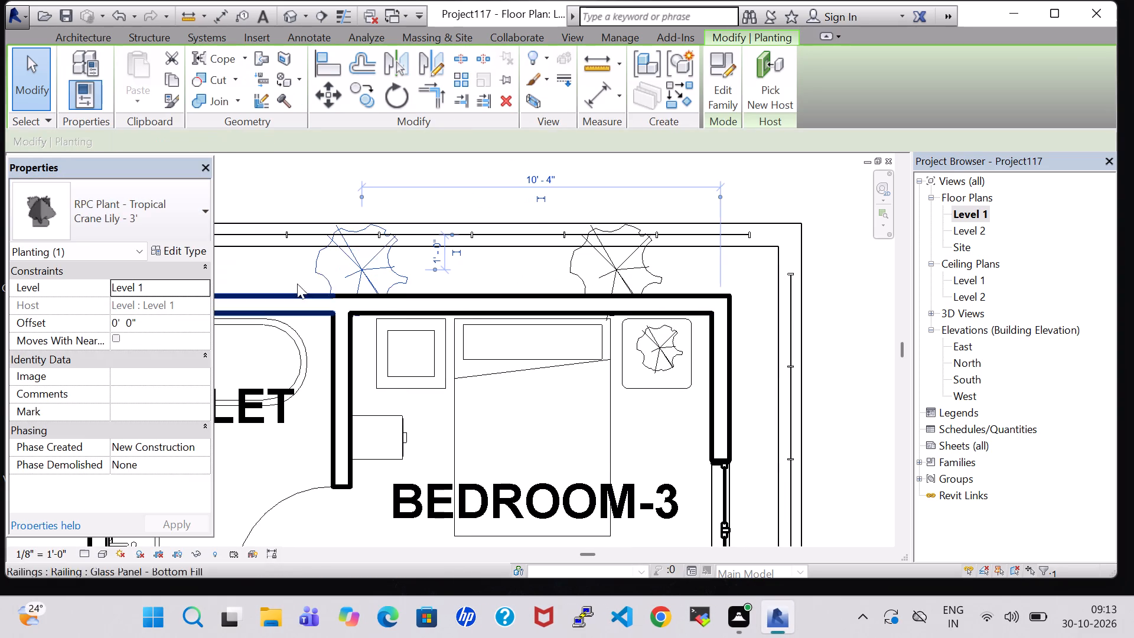
{"action": "left_click", "coordinate": [272, 271]}
Change the rear-strip plant by the Bedroom-2/toilet wall to Jungle Flame - 3' and the one on Bedroom-2's Bedroom-1 side to Crane Lily - 3'.
{"action": "scroll", "coordinate": [272, 271], "scroll_direction": "up", "scroll_amount": 1}
{"action": "middle_click_drag", "start_coordinate": [272, 271], "coordinate": [570, 286]}
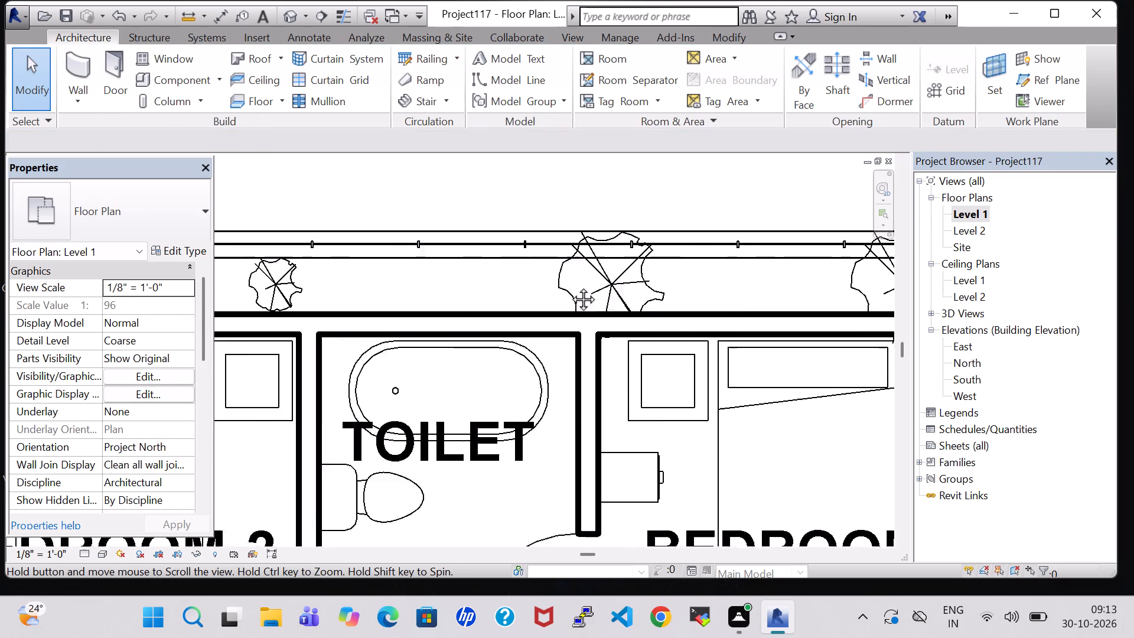
{"action": "middle_click_drag", "start_coordinate": [570, 286], "coordinate": [628, 289]}
{"action": "left_click", "coordinate": [415, 278]}
{"action": "left_click", "coordinate": [173, 213]}
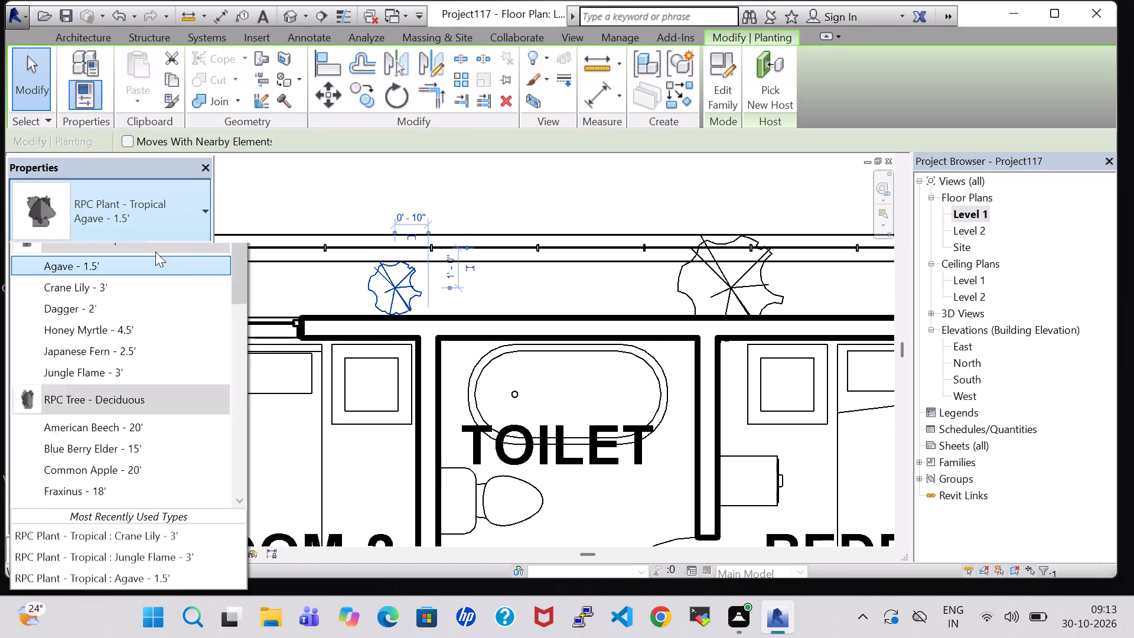
{"action": "left_click", "coordinate": [141, 418]}
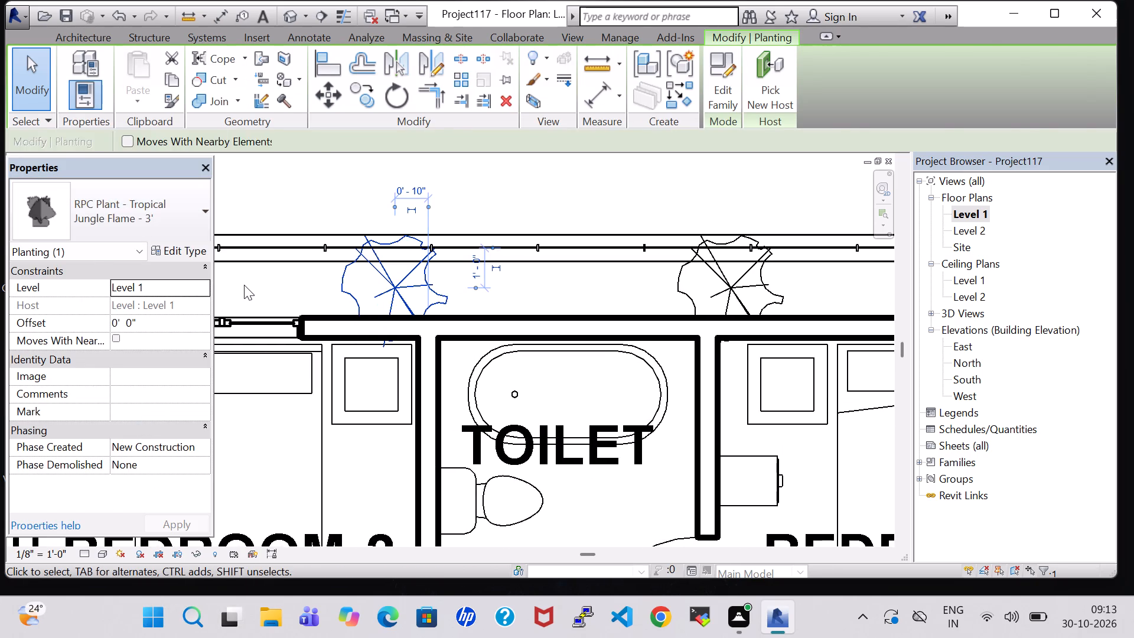
{"action": "left_click", "coordinate": [244, 285]}
{"action": "middle_click_drag", "start_coordinate": [244, 285], "coordinate": [548, 306]}
{"action": "left_click", "coordinate": [436, 293]}
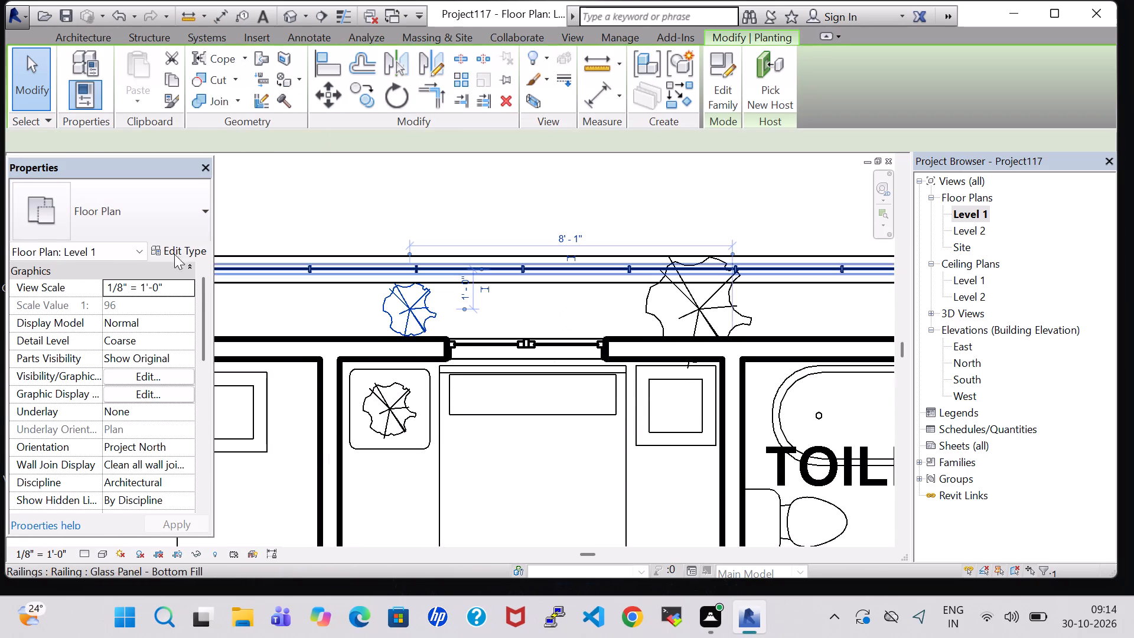
{"action": "left_click", "coordinate": [128, 213]}
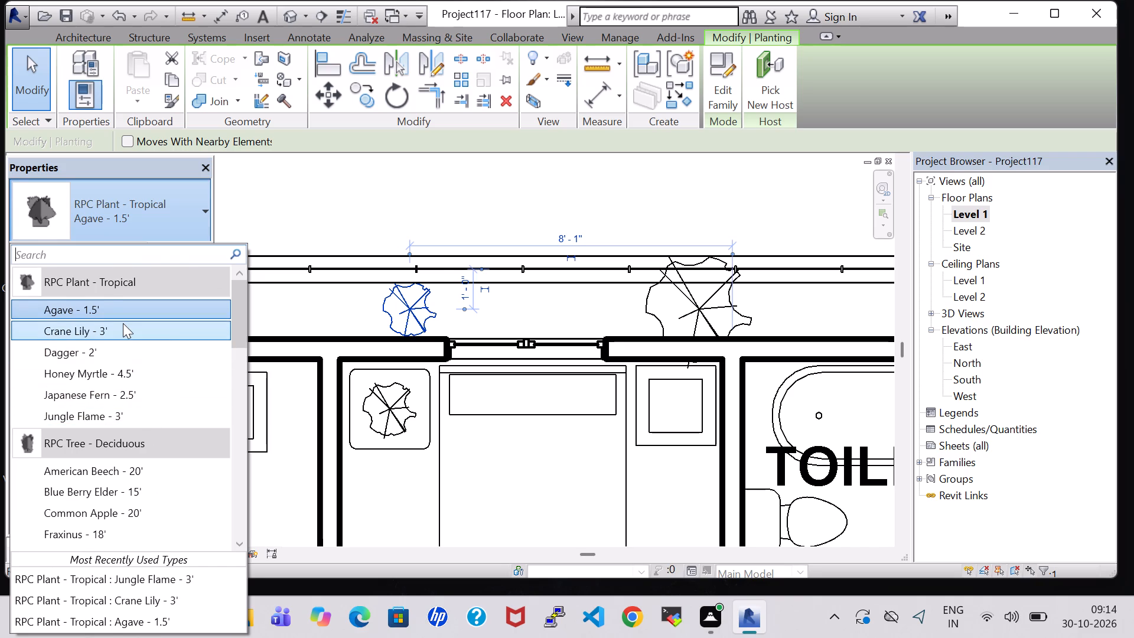
{"action": "left_click", "coordinate": [123, 323]}
Behind Bedroom-1, change the rear-strip plant nearer Bedroom-2 to Jungle Flame - 3' and the one nearer the outer corner to Crane Lily - 3'.
{"action": "middle_click_drag", "start_coordinate": [254, 317], "coordinate": [632, 334]}
{"action": "left_click", "coordinate": [584, 326]}
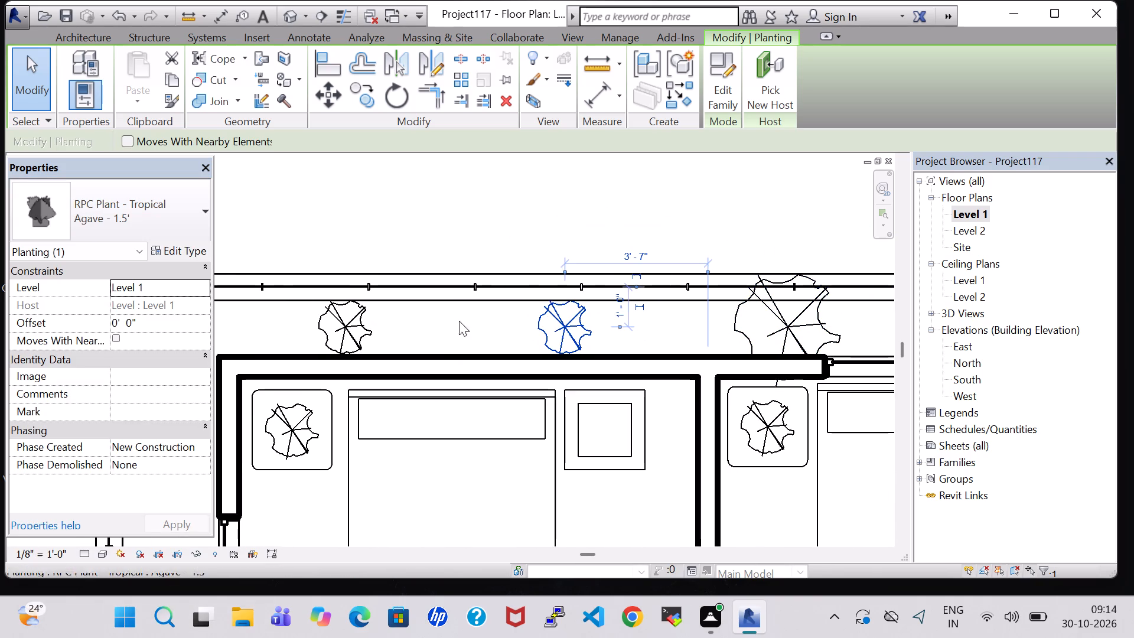
{"action": "left_click", "coordinate": [112, 207]}
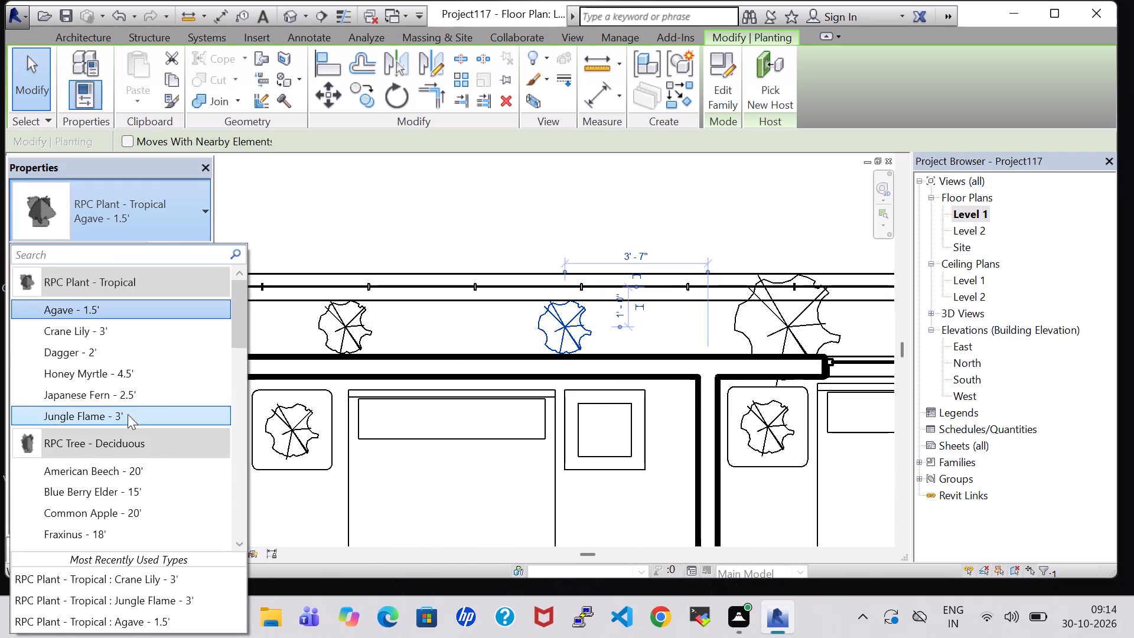
{"action": "left_click", "coordinate": [128, 414]}
{"action": "left_click", "coordinate": [349, 321]}
{"action": "left_click", "coordinate": [131, 214]}
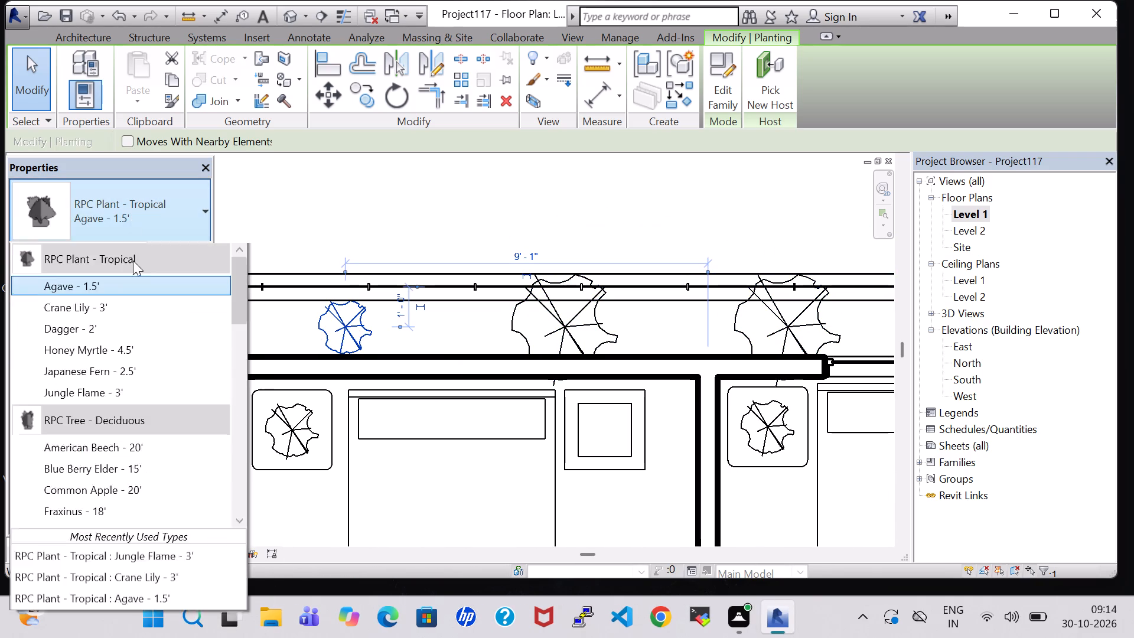
{"action": "left_click", "coordinate": [139, 338]}
{"action": "left_click", "coordinate": [335, 196]}
{"action": "scroll", "coordinate": [335, 196], "scroll_direction": "down", "scroll_amount": 4}
Inspect the side and rear boundary railings and rear-strip plants in 3D, and check the planting layout on the Level 1 plan.
{"action": "left_click", "coordinate": [285, 19]}
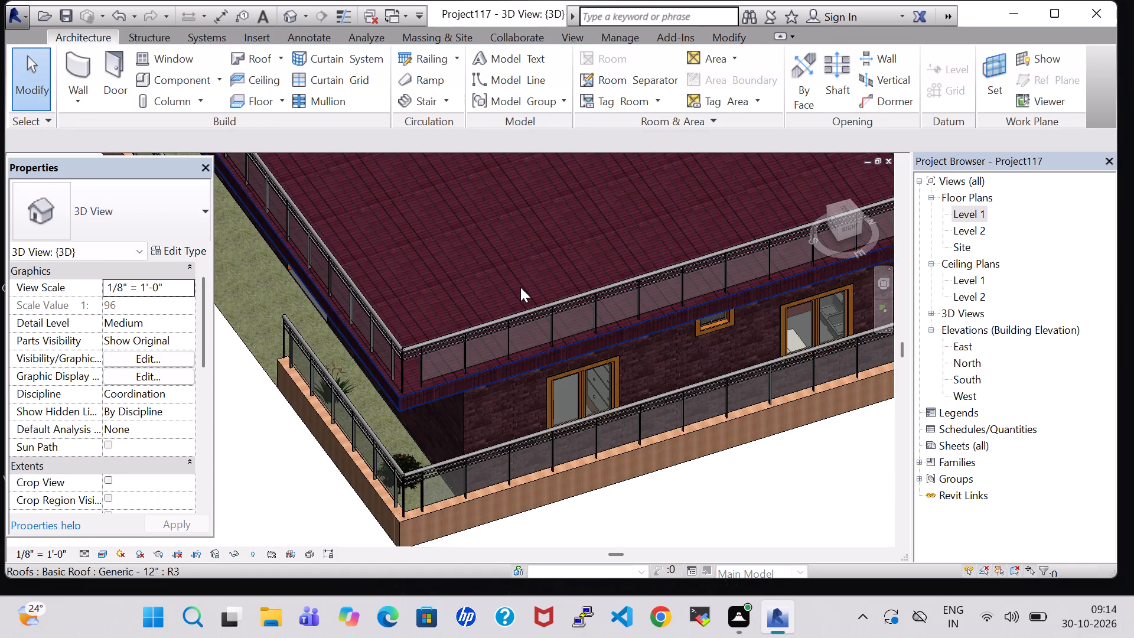
{"action": "middle_click_drag", "start_coordinate": [664, 389], "coordinate": [278, 414]}
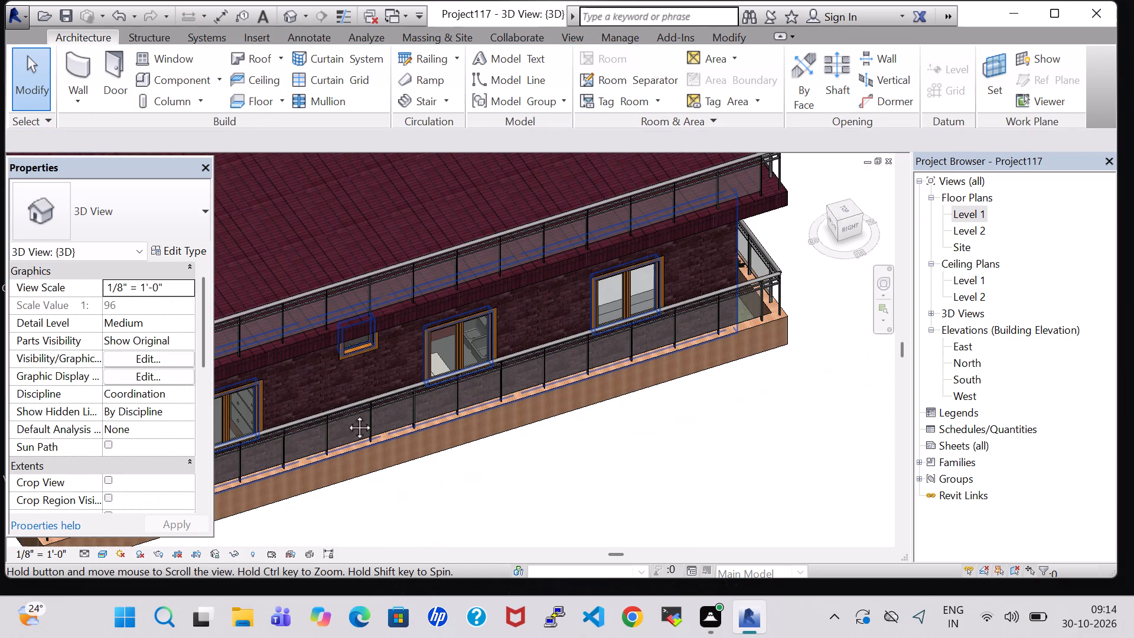
{"action": "middle_click_drag", "start_coordinate": [752, 354], "coordinate": [503, 457]}
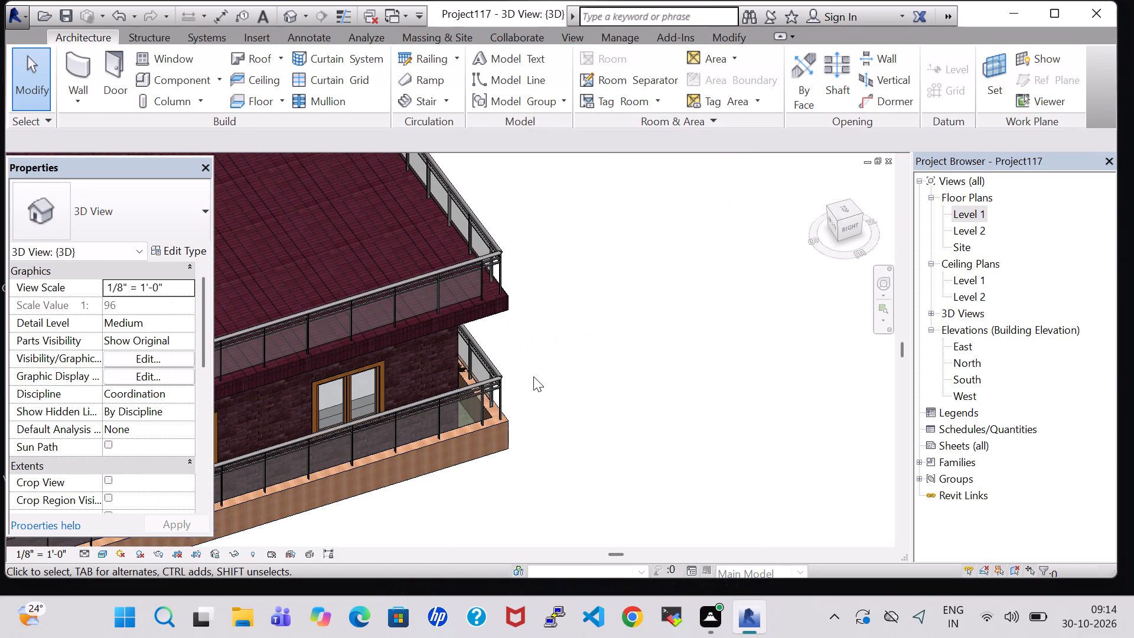
{"action": "middle_click_drag", "start_coordinate": [549, 362], "coordinate": [402, 423], "text": "shift"}
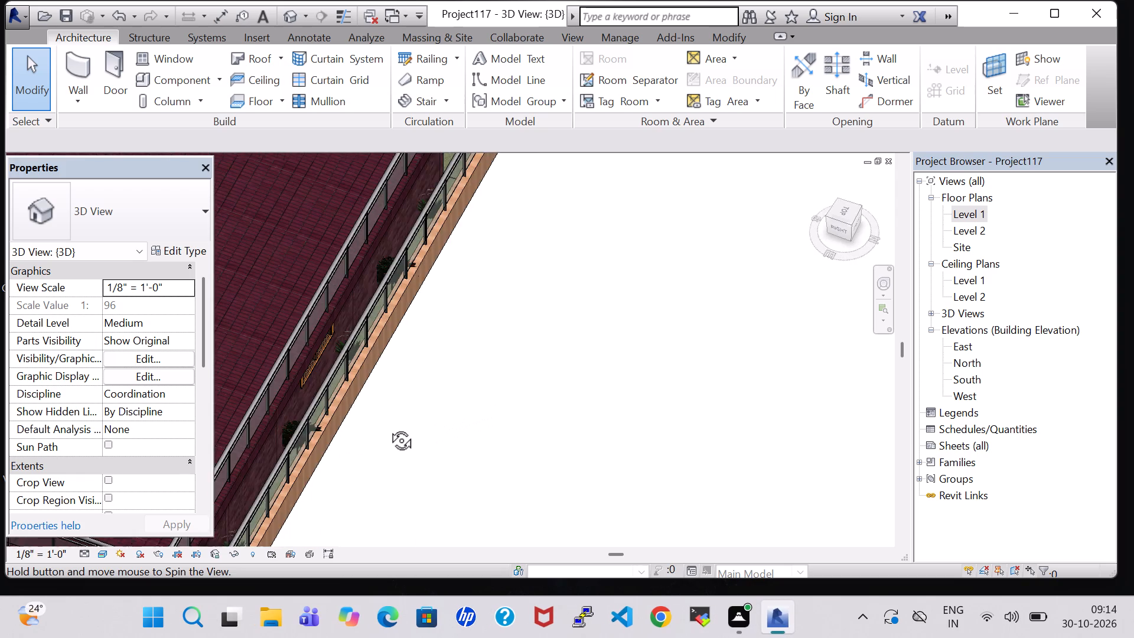
{"action": "scroll", "coordinate": [387, 428], "scroll_direction": "up", "scroll_amount": 6}
{"action": "middle_click_drag", "start_coordinate": [388, 428], "coordinate": [456, 450], "text": "shift"}
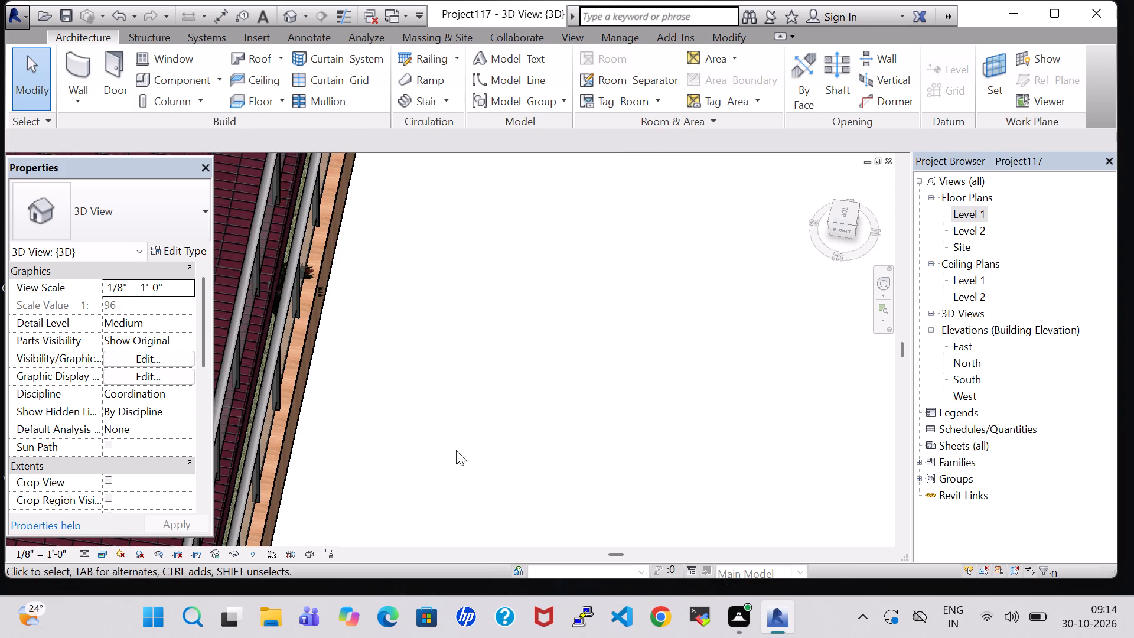
{"action": "middle_click_drag", "start_coordinate": [405, 442], "coordinate": [494, 440]}
{"action": "double_click", "coordinate": [959, 216]}
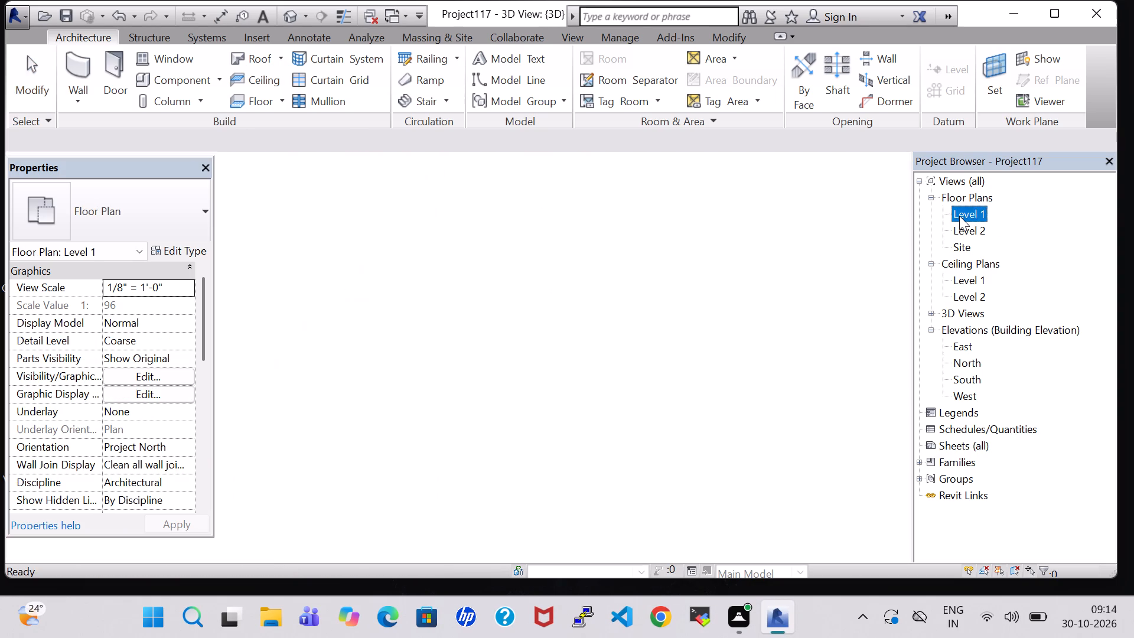
{"action": "scroll", "coordinate": [771, 287], "scroll_direction": "down", "scroll_amount": 8}
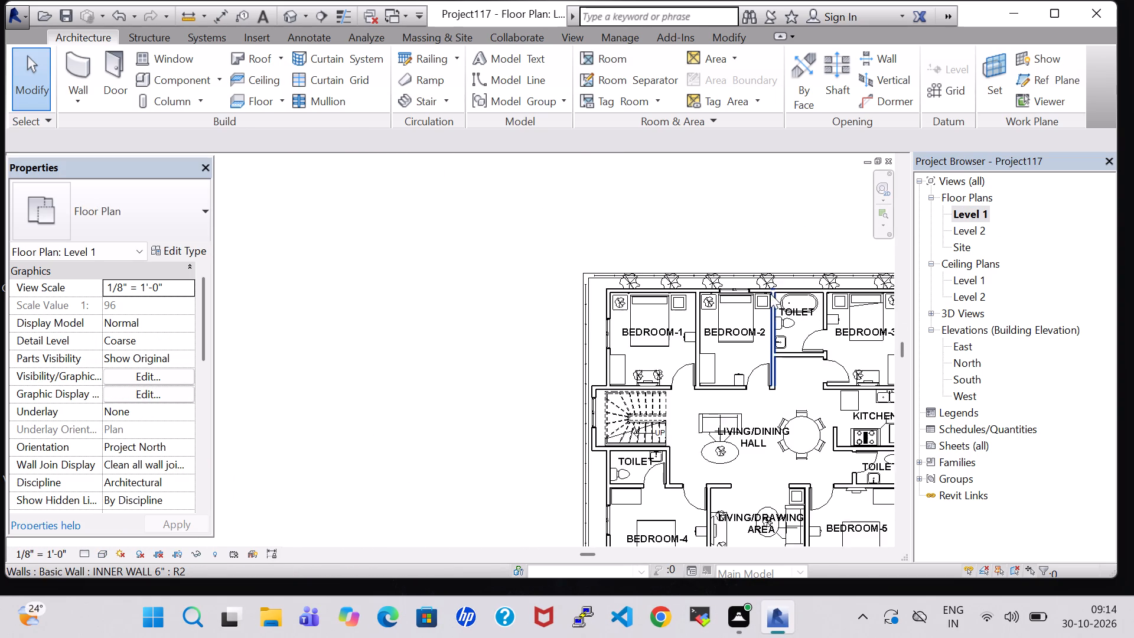
{"action": "middle_click_drag", "start_coordinate": [769, 304], "coordinate": [612, 252]}
{"action": "scroll", "coordinate": [625, 256], "scroll_direction": "down", "scroll_amount": 1}
{"action": "scroll", "coordinate": [762, 319], "scroll_direction": "down", "scroll_amount": 1}
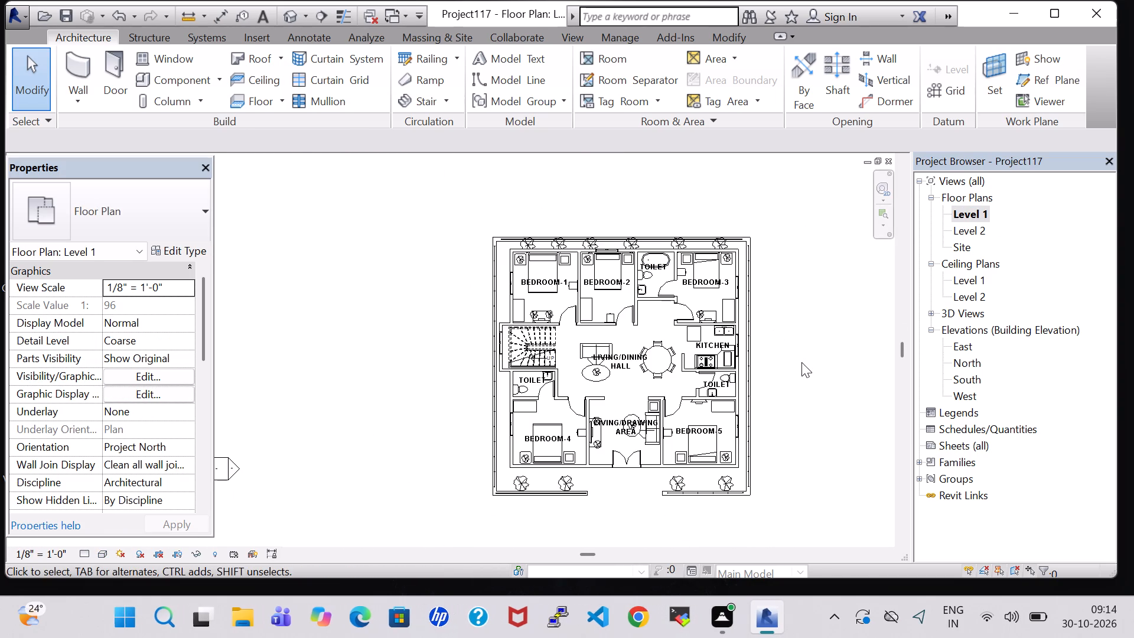
{"action": "middle_click_drag", "start_coordinate": [801, 362], "coordinate": [788, 331]}
{"action": "scroll", "coordinate": [726, 381], "scroll_direction": "up", "scroll_amount": 2}
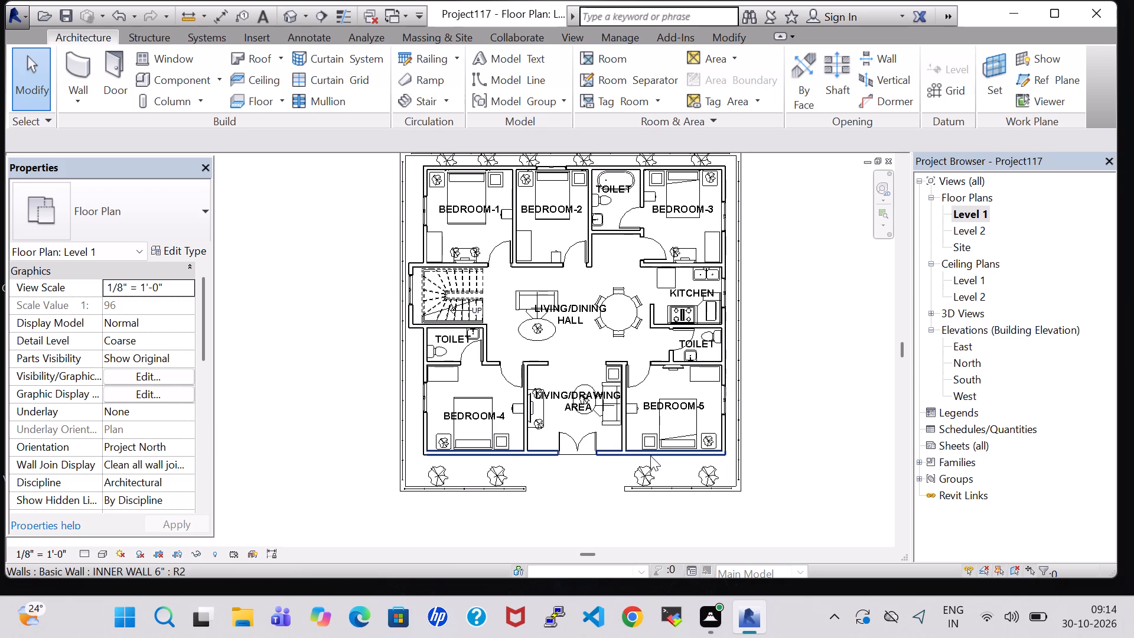
Examine the tropical plants behind the rear boundary wall's glass railing in 3D, cross-checking against the Level 1 plan.
{"action": "left_click", "coordinate": [291, 25]}
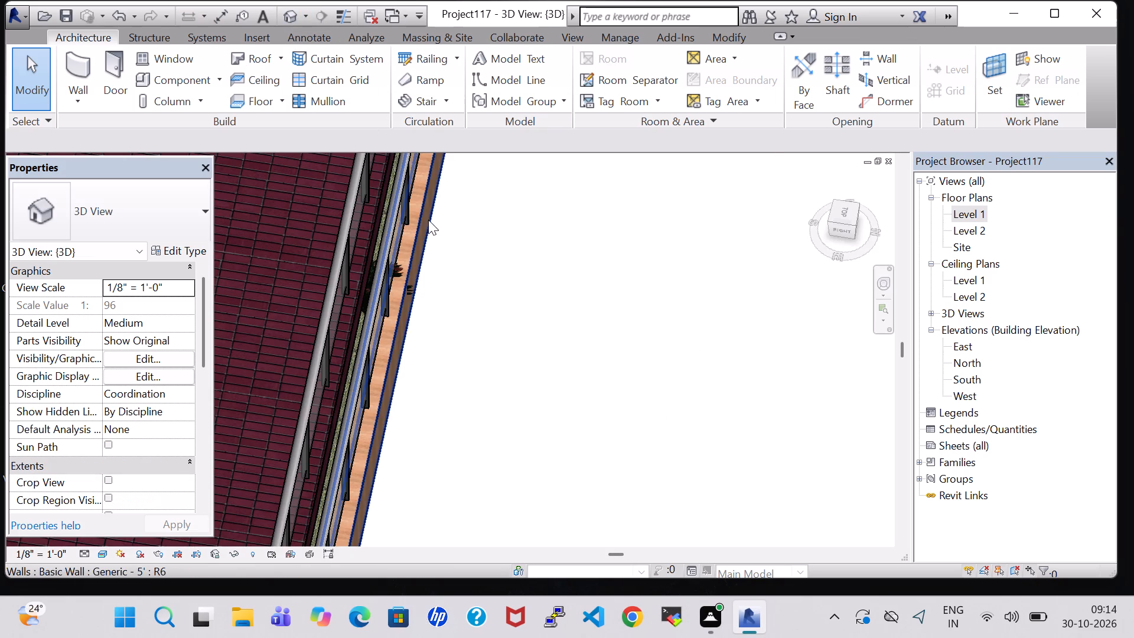
{"action": "scroll", "coordinate": [428, 285], "scroll_direction": "up", "scroll_amount": 7}
{"action": "middle_click_drag", "start_coordinate": [427, 286], "coordinate": [365, 233], "text": "shift"}
{"action": "middle_click_drag", "start_coordinate": [365, 233], "coordinate": [433, 243]}
{"action": "left_click", "coordinate": [967, 213]}
{"action": "left_click", "coordinate": [967, 213]}
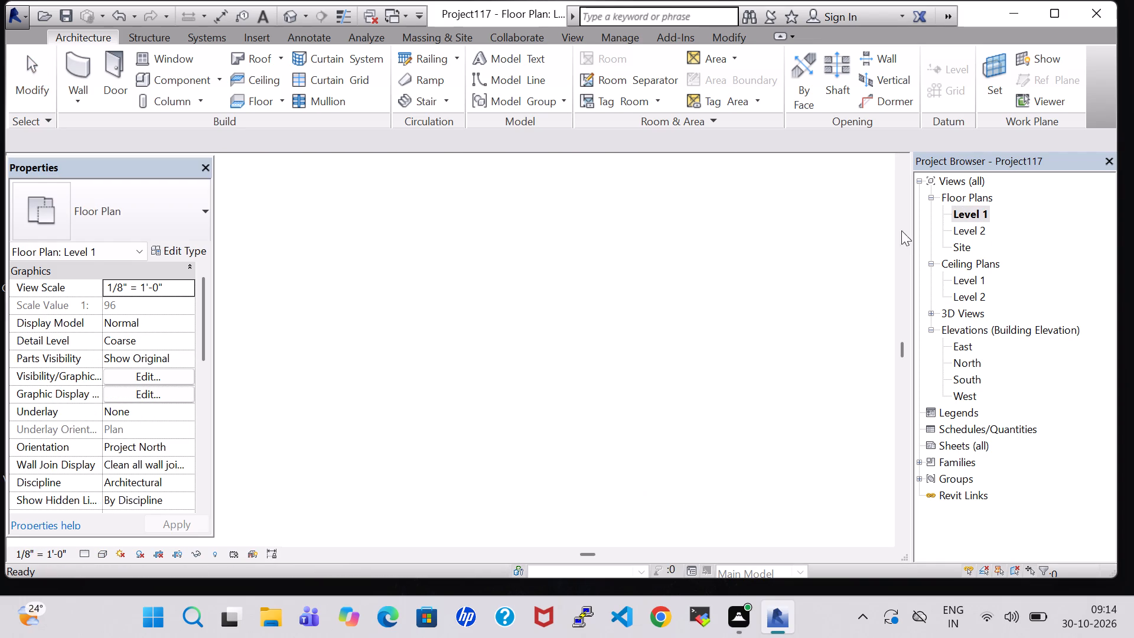
{"action": "scroll", "coordinate": [687, 292], "scroll_direction": "down", "scroll_amount": 3}
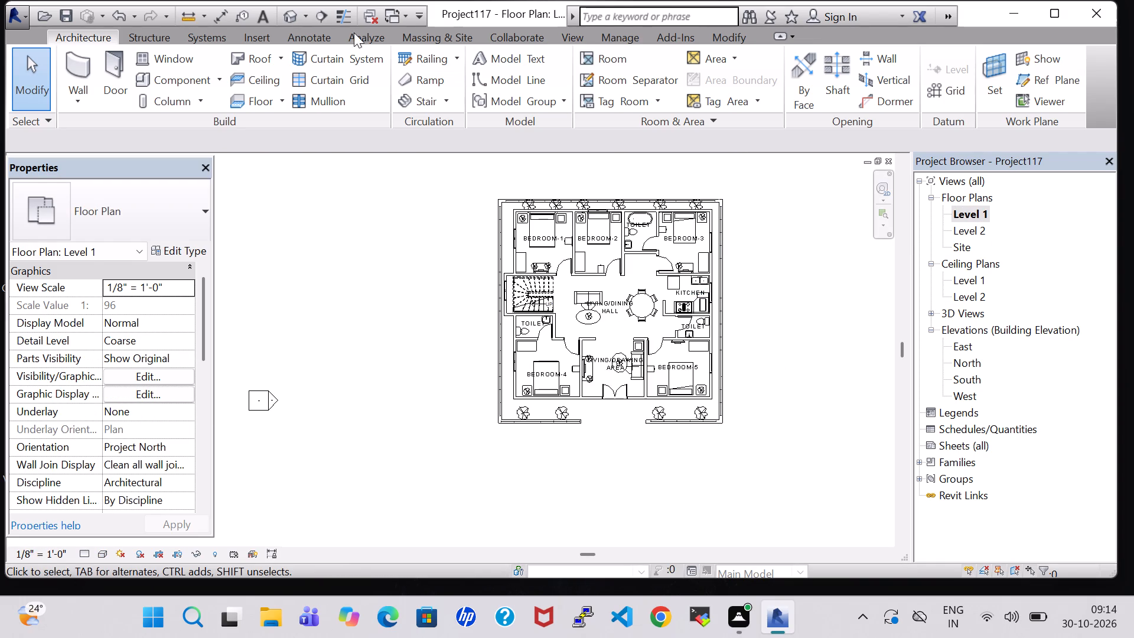
{"action": "left_click", "coordinate": [280, 17]}
{"action": "scroll", "coordinate": [467, 237], "scroll_direction": "down", "scroll_amount": 6}
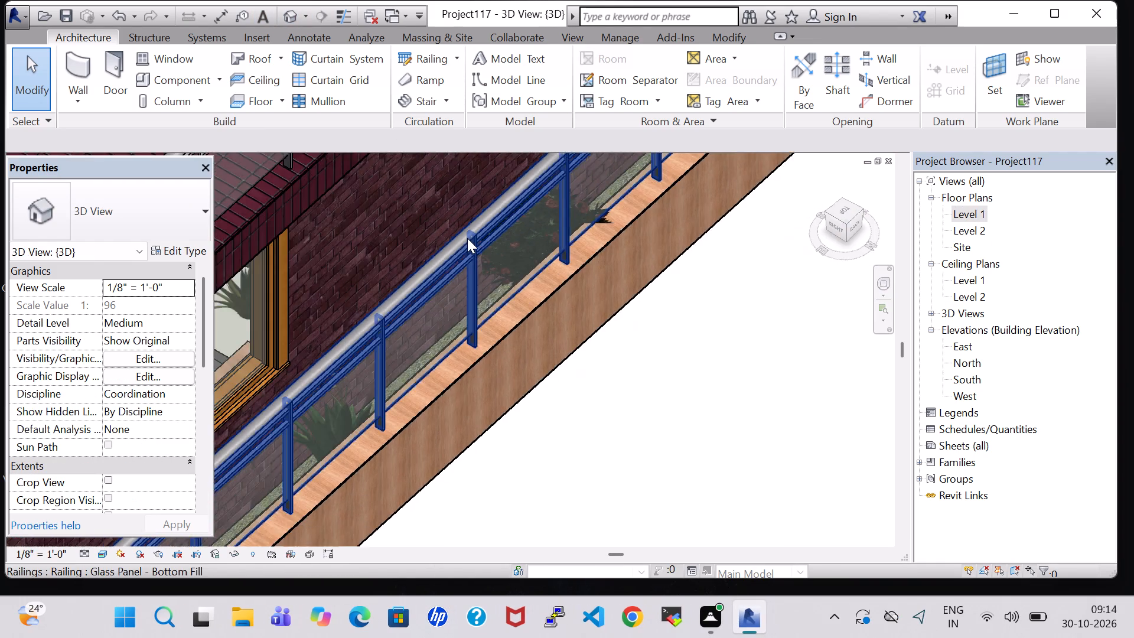
{"action": "scroll", "coordinate": [467, 238], "scroll_direction": "down", "scroll_amount": 5}
{"action": "middle_click_drag", "start_coordinate": [437, 410], "coordinate": [446, 408], "text": "shift"}
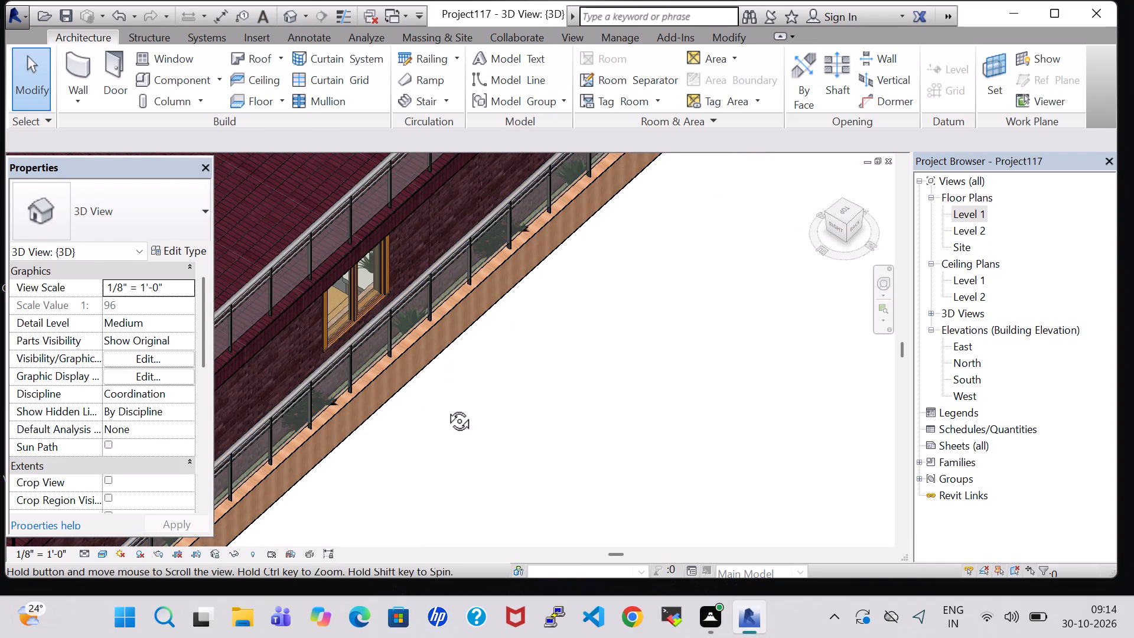
{"action": "middle_click_drag", "start_coordinate": [446, 408], "coordinate": [545, 374], "text": "shift"}
{"action": "scroll", "coordinate": [496, 375], "scroll_direction": "down", "scroll_amount": 6}
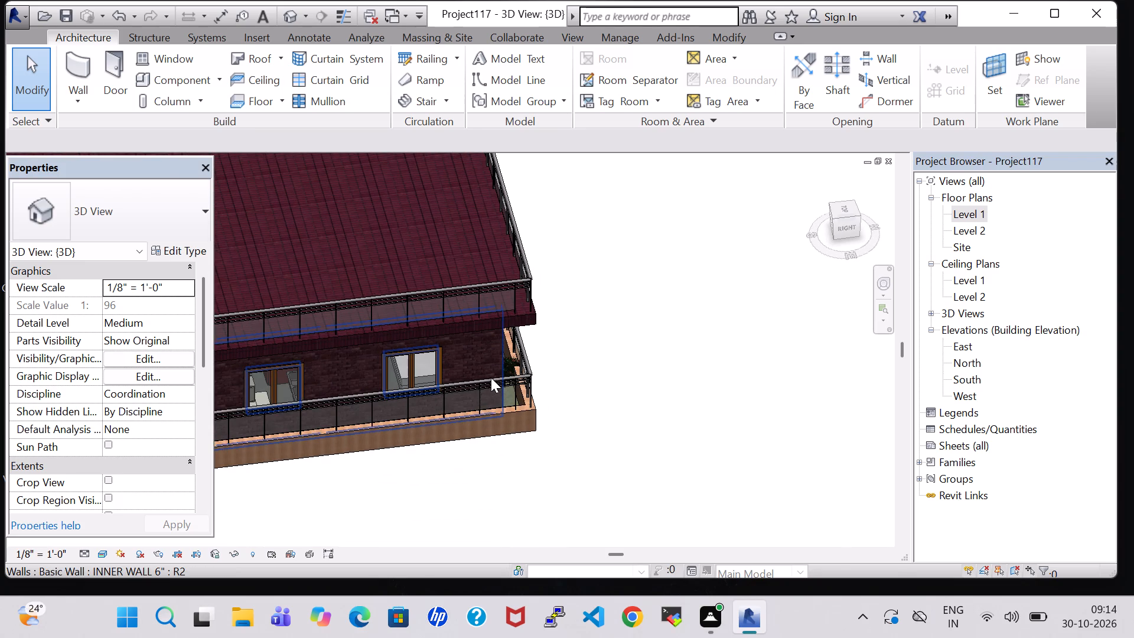
Examine the house exterior in 3D from the right side round to the front entrance, including the front railings, plants and boundary-wall opening.
{"action": "scroll", "coordinate": [491, 377], "scroll_direction": "down", "scroll_amount": 1}
{"action": "middle_click_drag", "start_coordinate": [376, 470], "coordinate": [556, 427]}
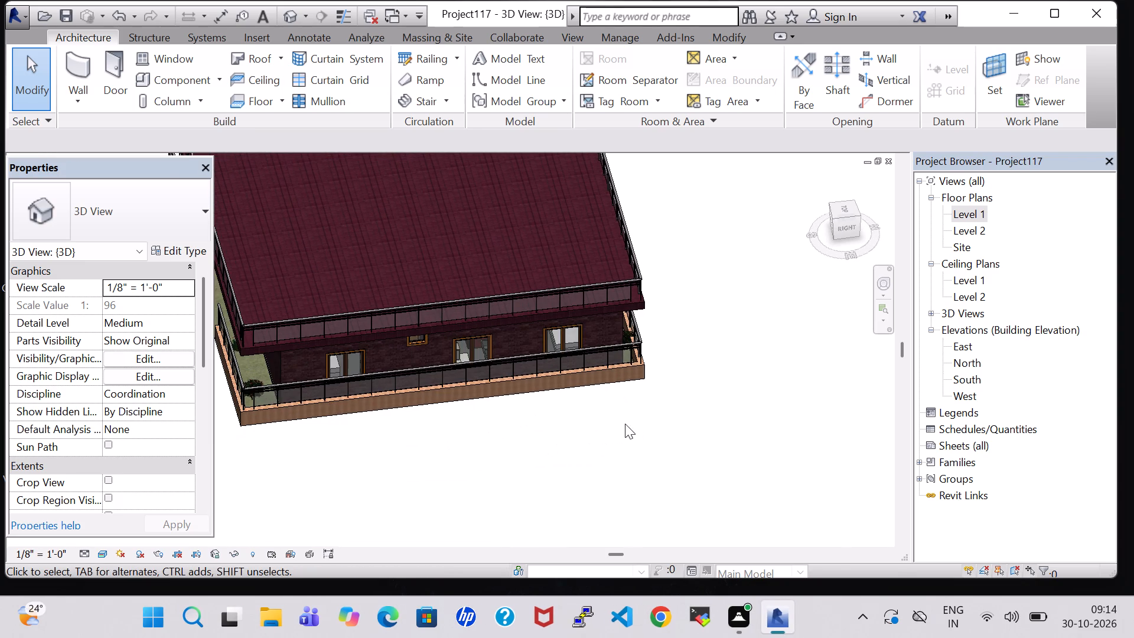
{"action": "middle_click_drag", "start_coordinate": [353, 441], "coordinate": [530, 457]}
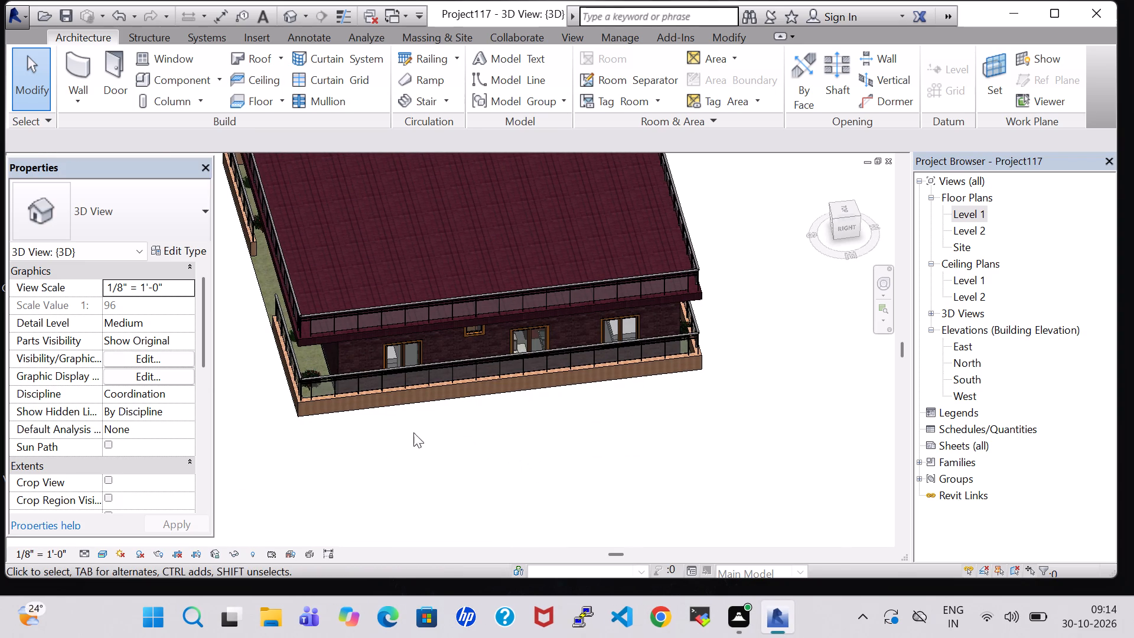
{"action": "middle_click_drag", "start_coordinate": [214, 271], "coordinate": [248, 284], "text": "shift"}
{"action": "left_click", "coordinate": [339, 417]}
{"action": "middle_click_drag", "start_coordinate": [346, 417], "coordinate": [395, 425], "text": "shift"}
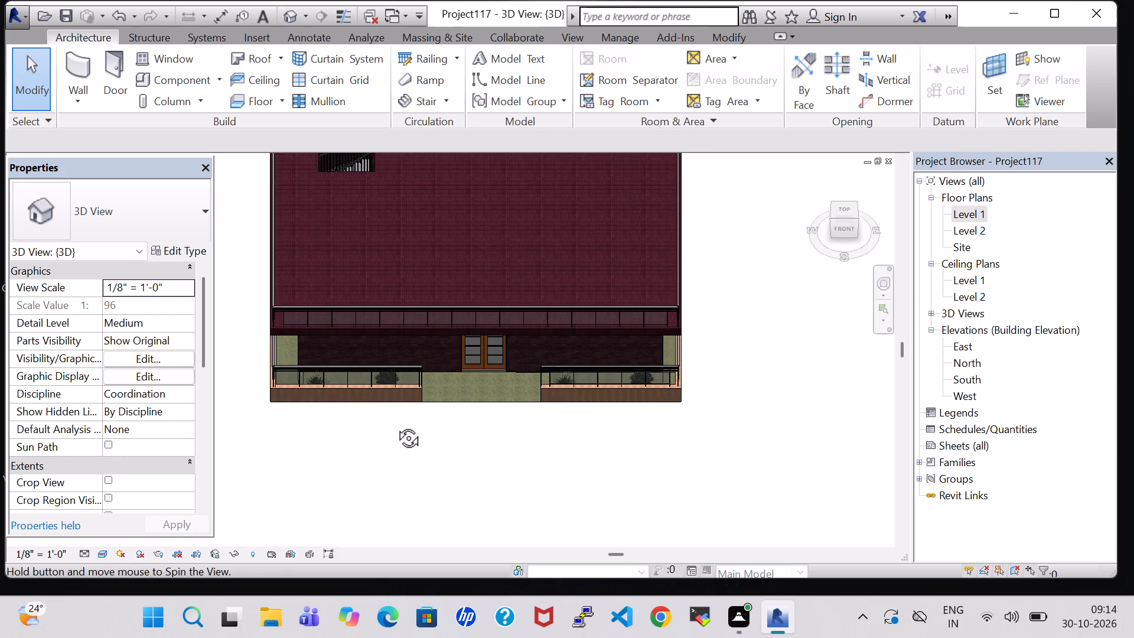
{"action": "middle_click_drag", "start_coordinate": [395, 425], "coordinate": [421, 366], "text": "shift"}
{"action": "middle_click_drag", "start_coordinate": [413, 351], "coordinate": [380, 336], "text": "shift"}
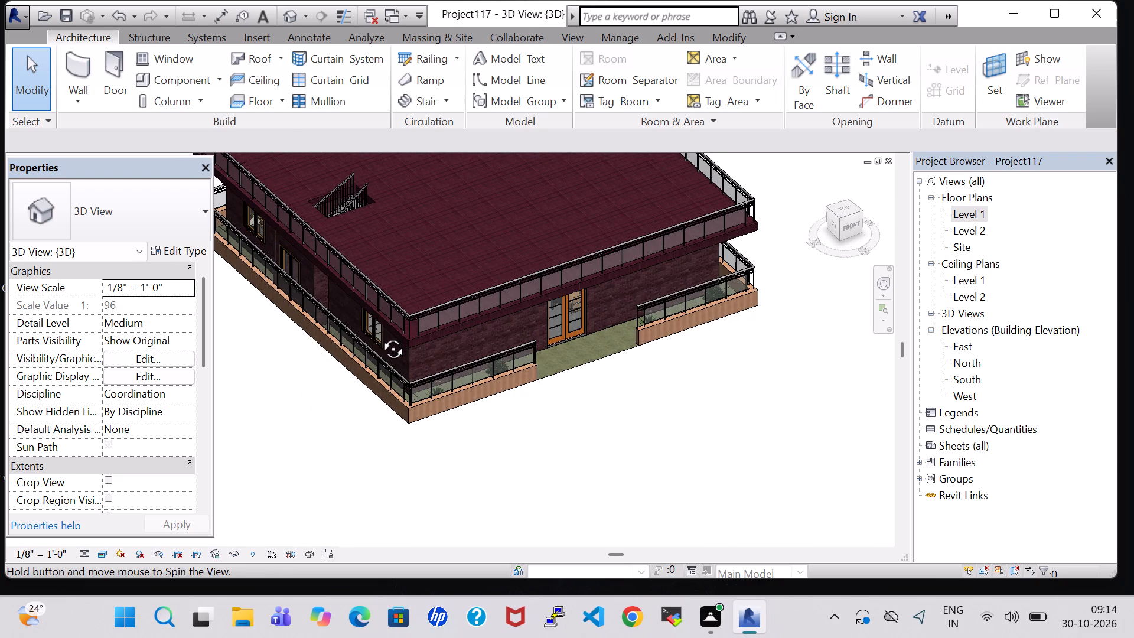
{"action": "middle_click_drag", "start_coordinate": [380, 336], "coordinate": [304, 336], "text": "shift"}
{"action": "scroll", "coordinate": [400, 402], "scroll_direction": "up", "scroll_amount": 6}
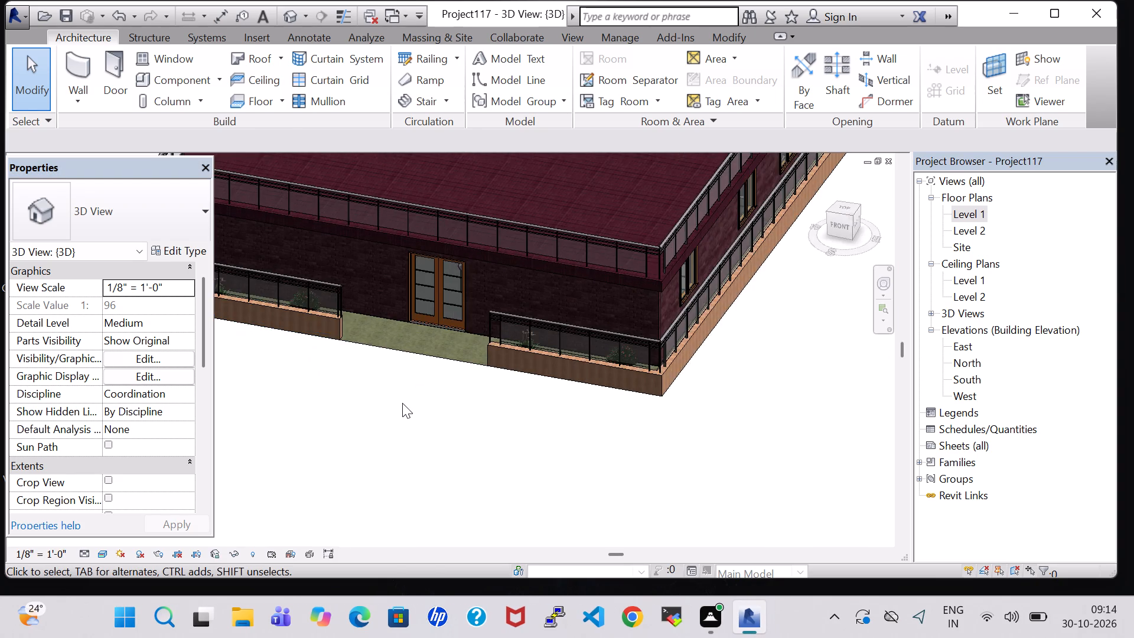
{"action": "left_click", "coordinate": [418, 391]}
{"action": "middle_click_drag", "start_coordinate": [418, 391], "coordinate": [473, 355], "text": "shift"}
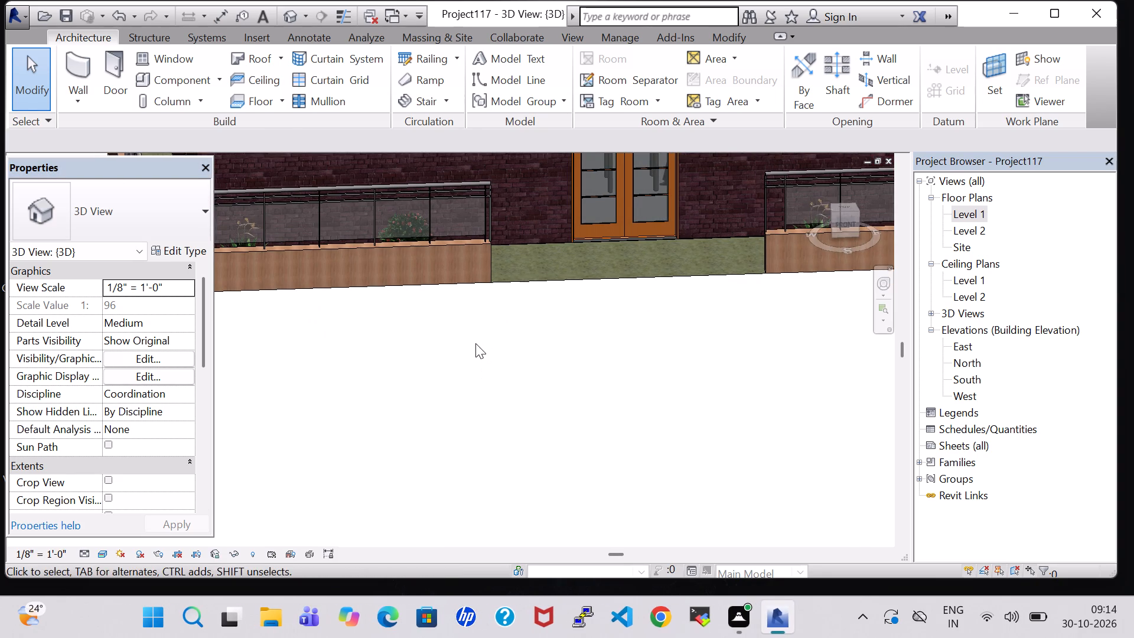
{"action": "middle_click_drag", "start_coordinate": [475, 343], "coordinate": [428, 440]}
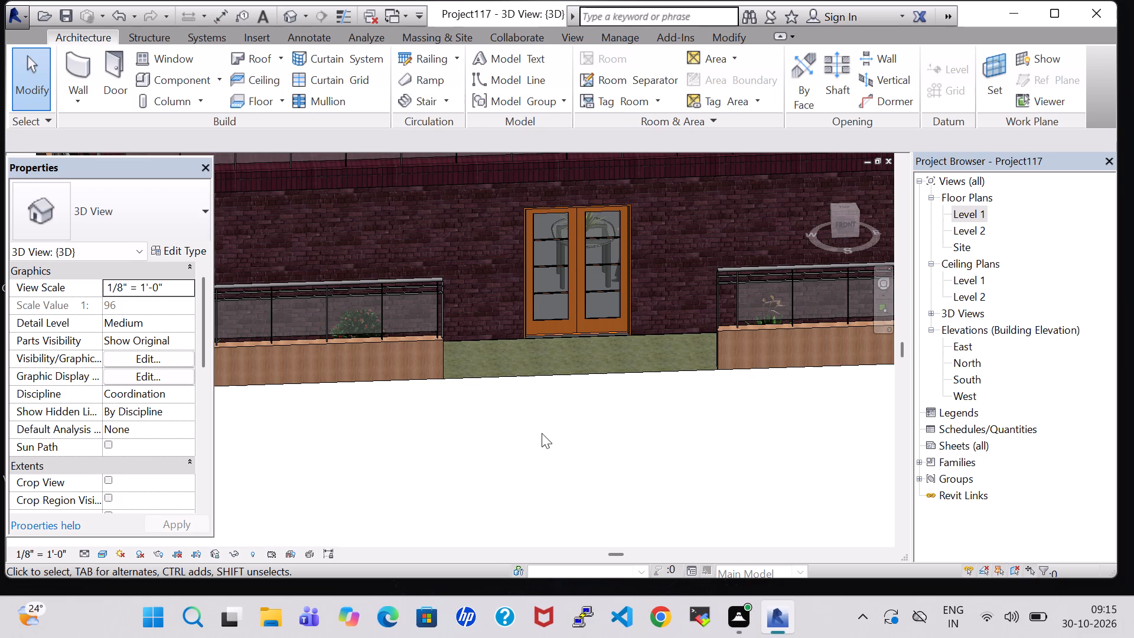
{"action": "left_click", "coordinate": [563, 435]}
{"action": "scroll", "coordinate": [563, 435], "scroll_direction": "down", "scroll_amount": 4}
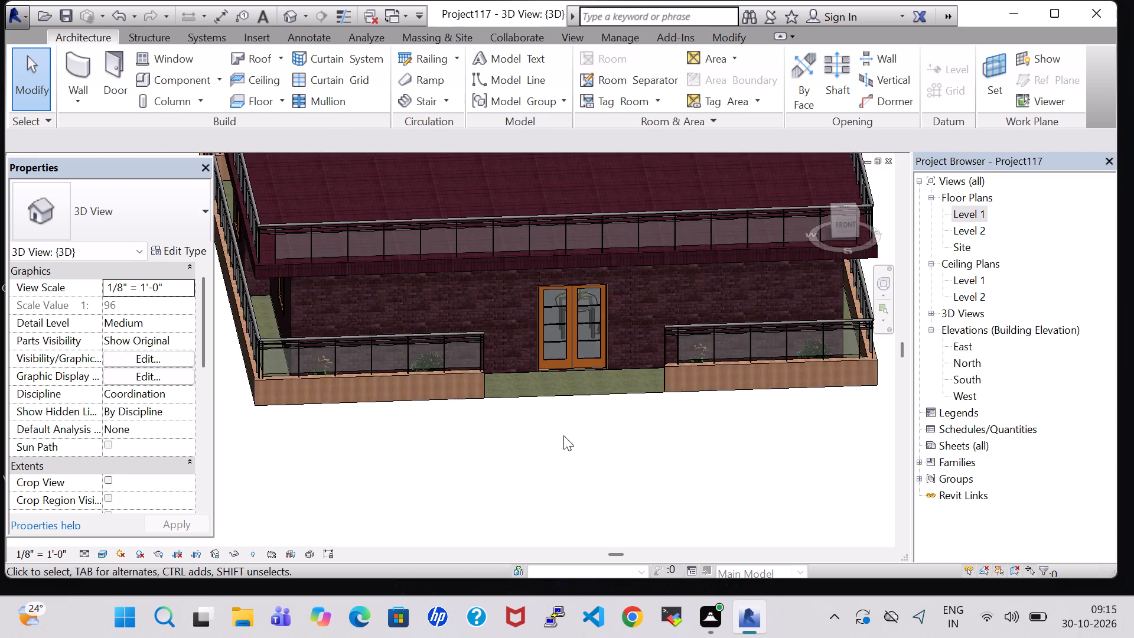
{"action": "scroll", "coordinate": [563, 435], "scroll_direction": "down", "scroll_amount": 1}
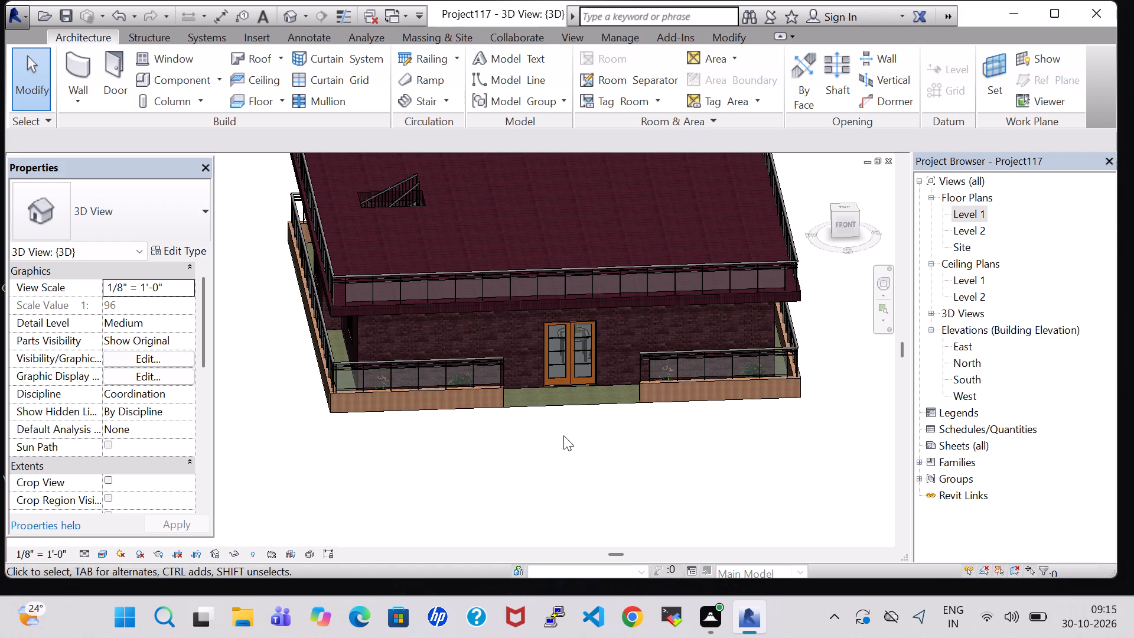
{"action": "left_click", "coordinate": [563, 441]}
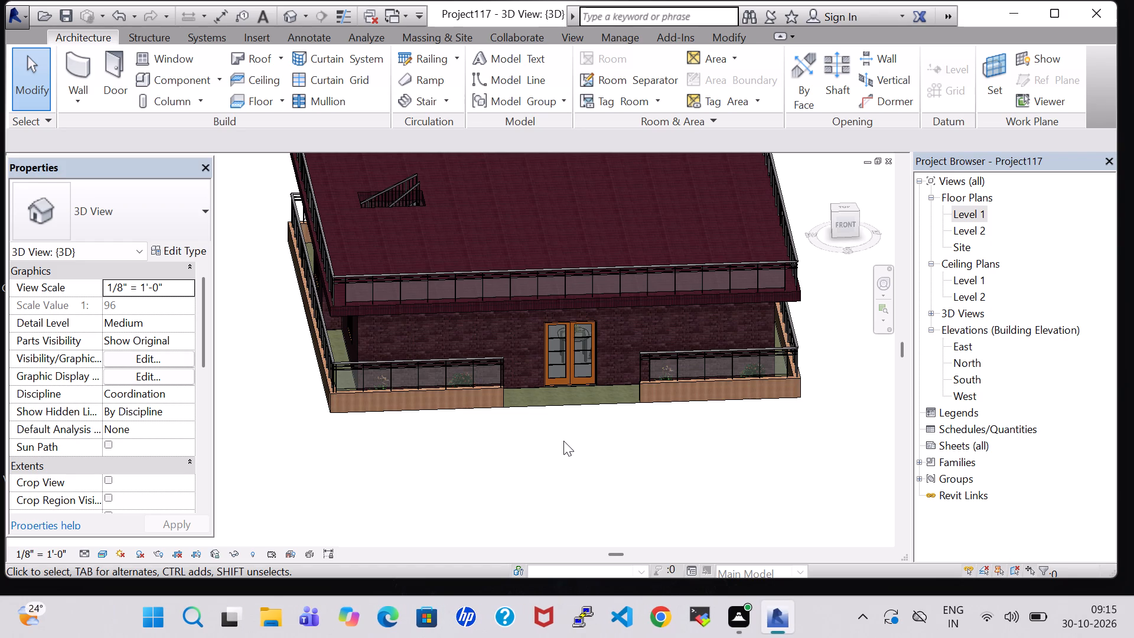
{"action": "middle_click_drag", "start_coordinate": [567, 442], "coordinate": [525, 396], "text": "shift"}
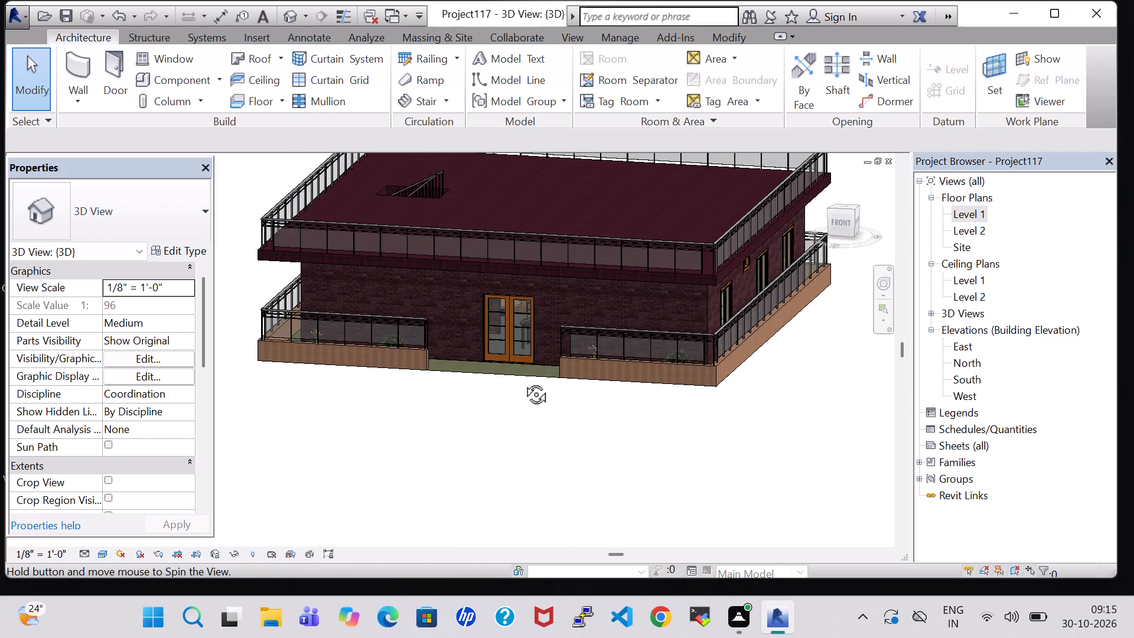
From the Level 1 plan, browse the component family library's Furniture and Commercial door folders and preview Door-Exterior-Double.
{"action": "double_click", "coordinate": [977, 210]}
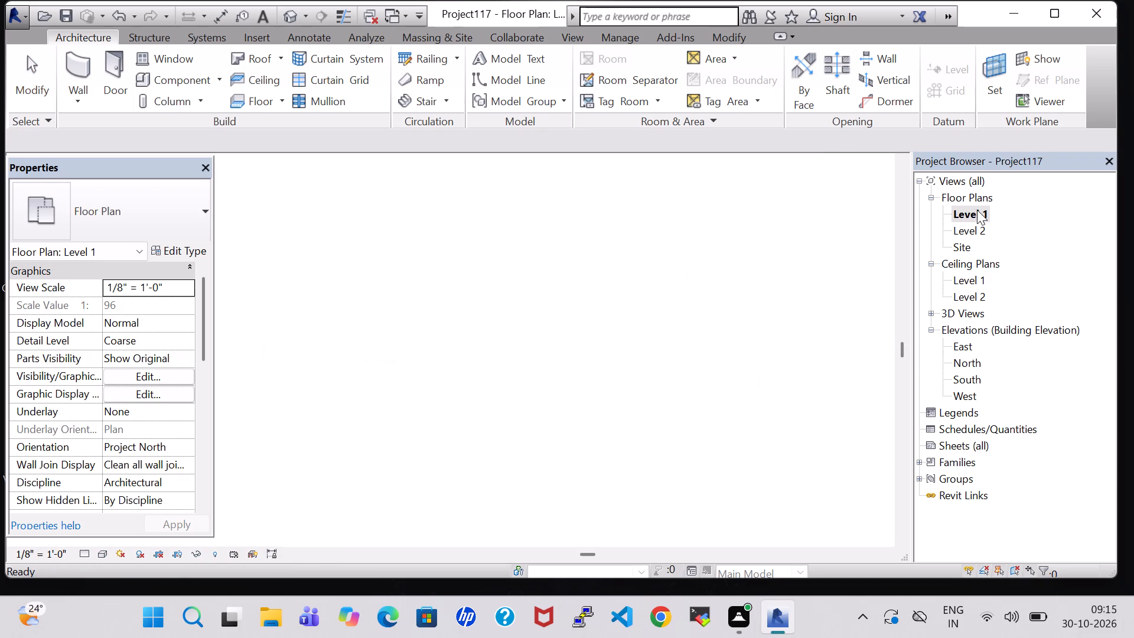
{"action": "scroll", "coordinate": [634, 266], "scroll_direction": "down", "scroll_amount": 2}
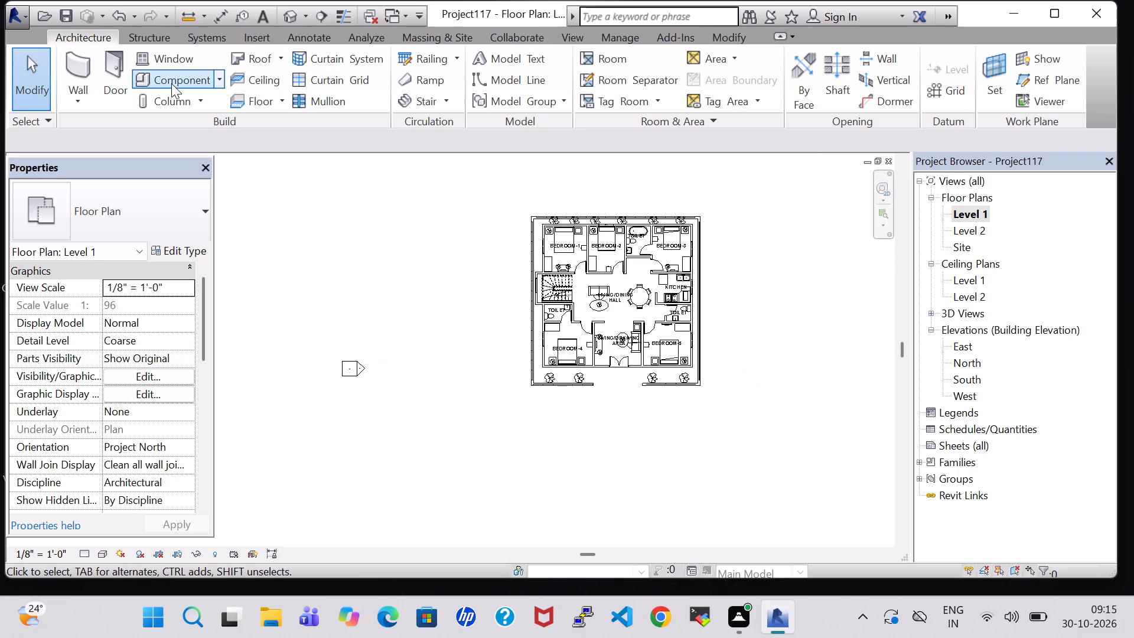
{"action": "left_click", "coordinate": [171, 83]}
{"action": "left_click", "coordinate": [703, 80]}
{"action": "left_click", "coordinate": [725, 84]}
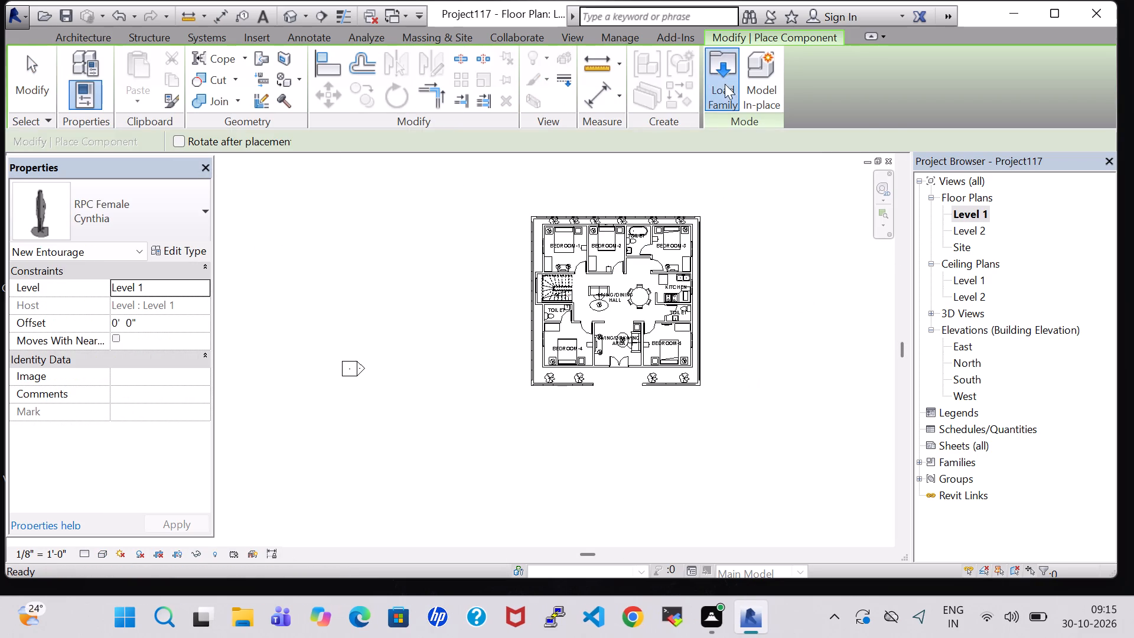
{"action": "double_click", "coordinate": [663, 396]}
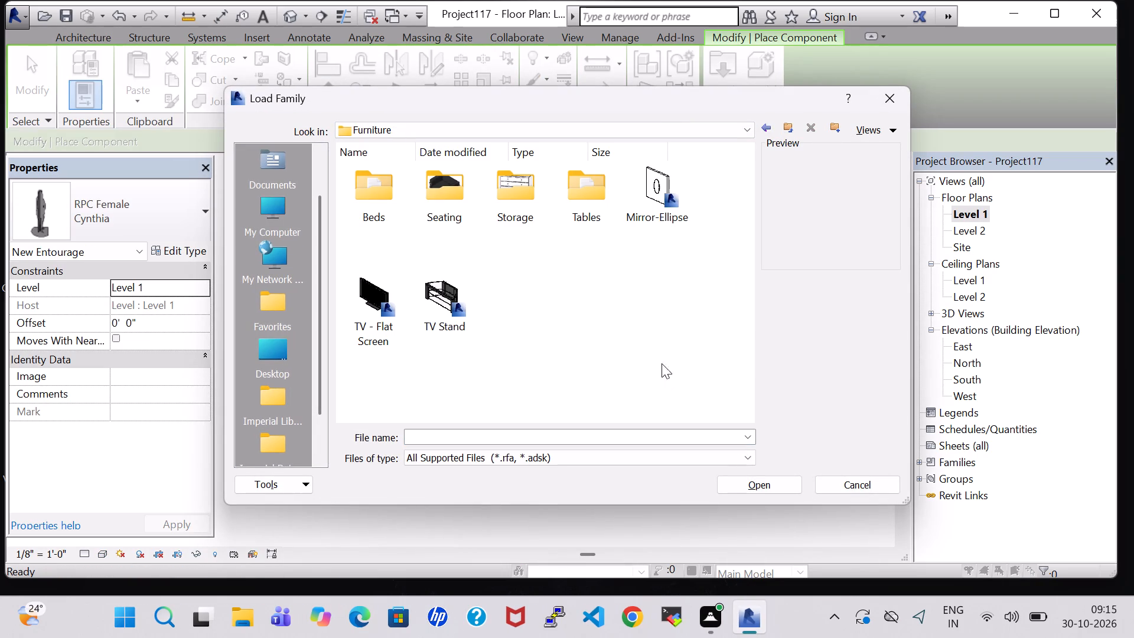
{"action": "left_click", "coordinate": [770, 131]}
{"action": "double_click", "coordinate": [675, 289]}
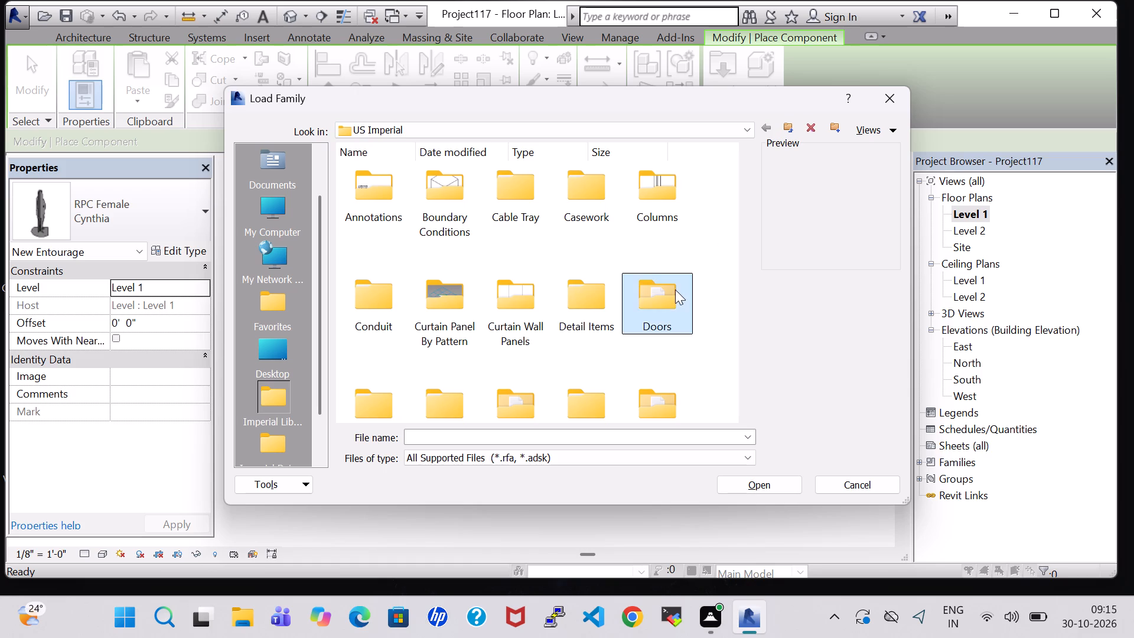
{"action": "double_click", "coordinate": [372, 203]}
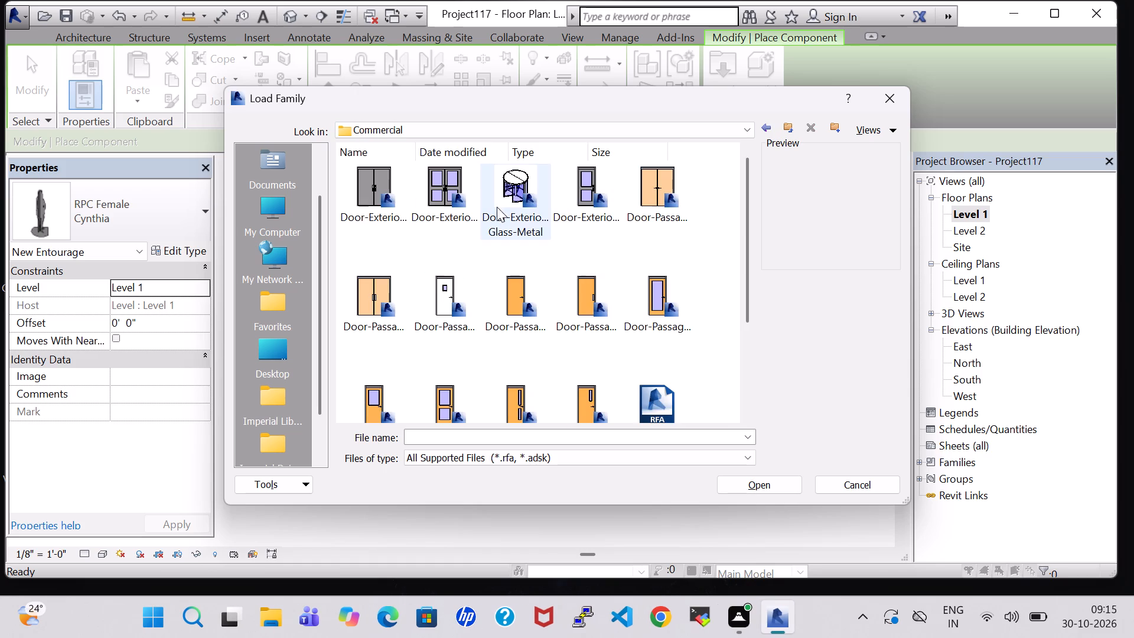
{"action": "scroll", "coordinate": [466, 240], "scroll_direction": "down", "scroll_amount": 1}
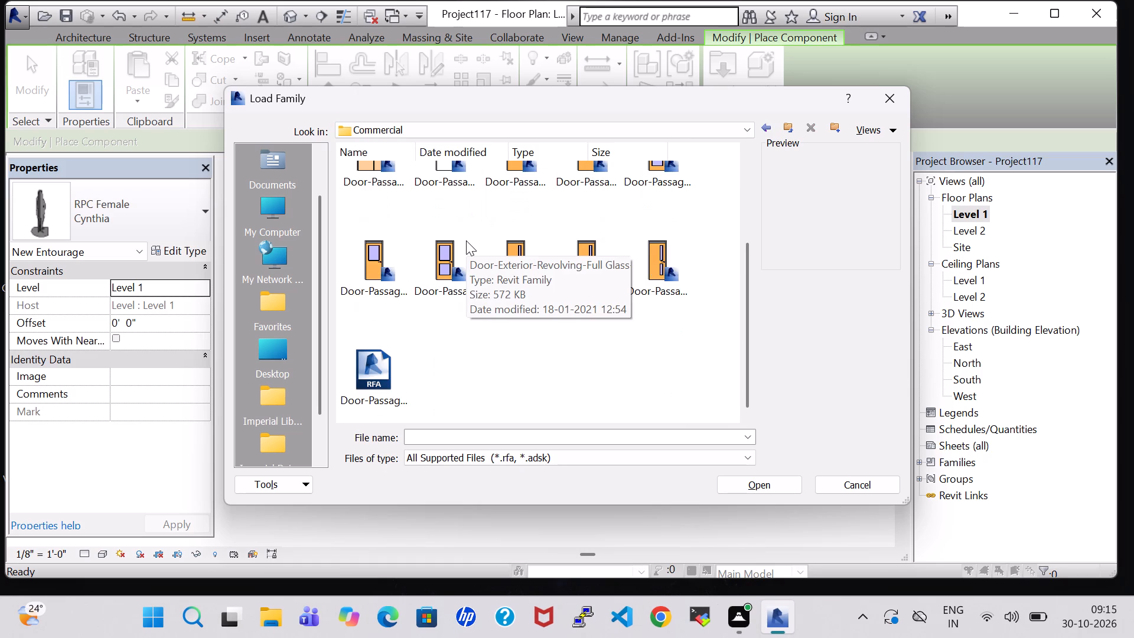
{"action": "scroll", "coordinate": [466, 240], "scroll_direction": "up", "scroll_amount": 2}
{"action": "left_click", "coordinate": [382, 197]}
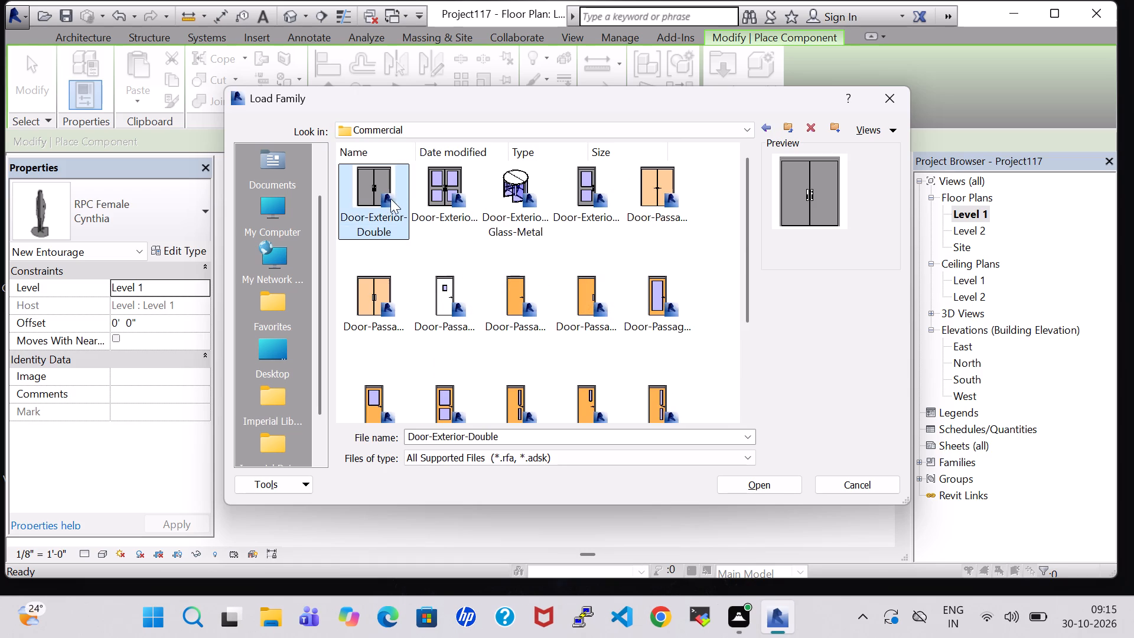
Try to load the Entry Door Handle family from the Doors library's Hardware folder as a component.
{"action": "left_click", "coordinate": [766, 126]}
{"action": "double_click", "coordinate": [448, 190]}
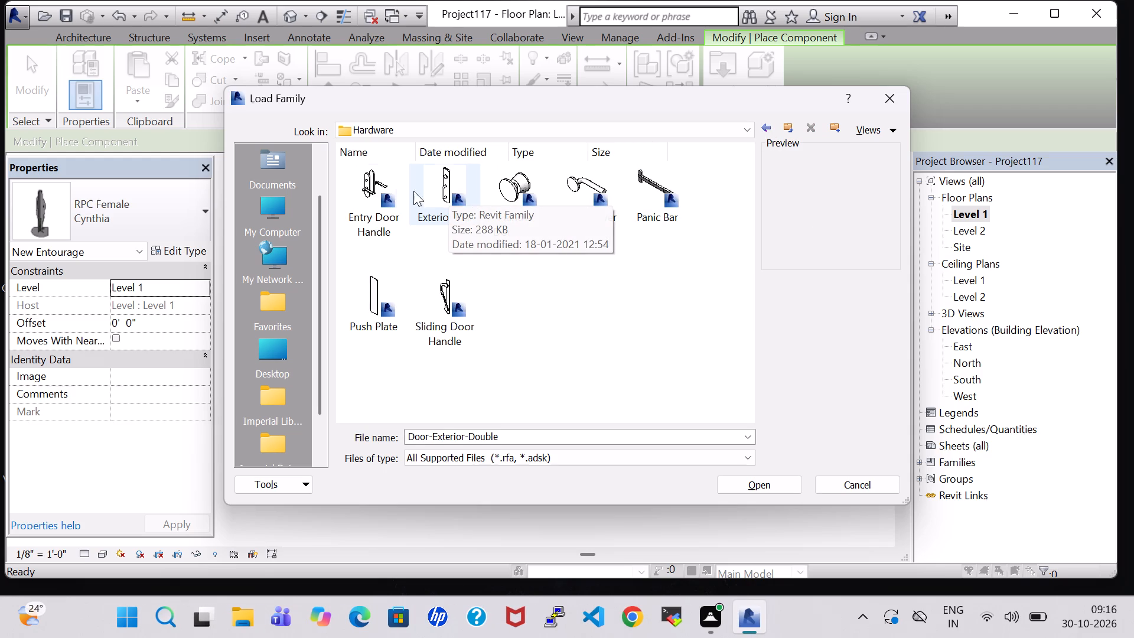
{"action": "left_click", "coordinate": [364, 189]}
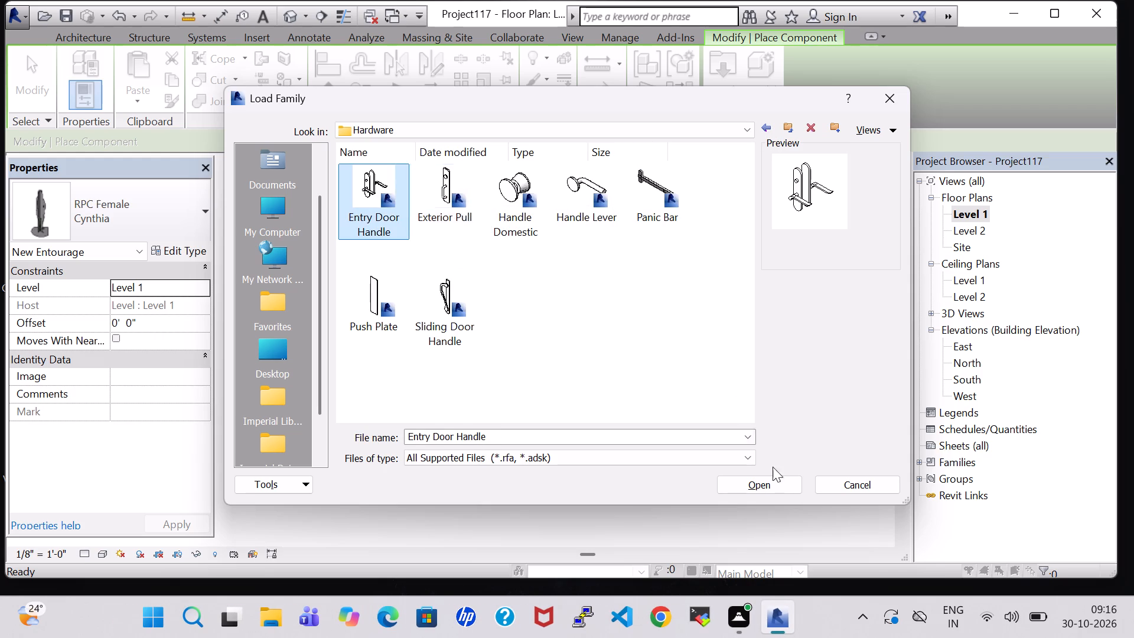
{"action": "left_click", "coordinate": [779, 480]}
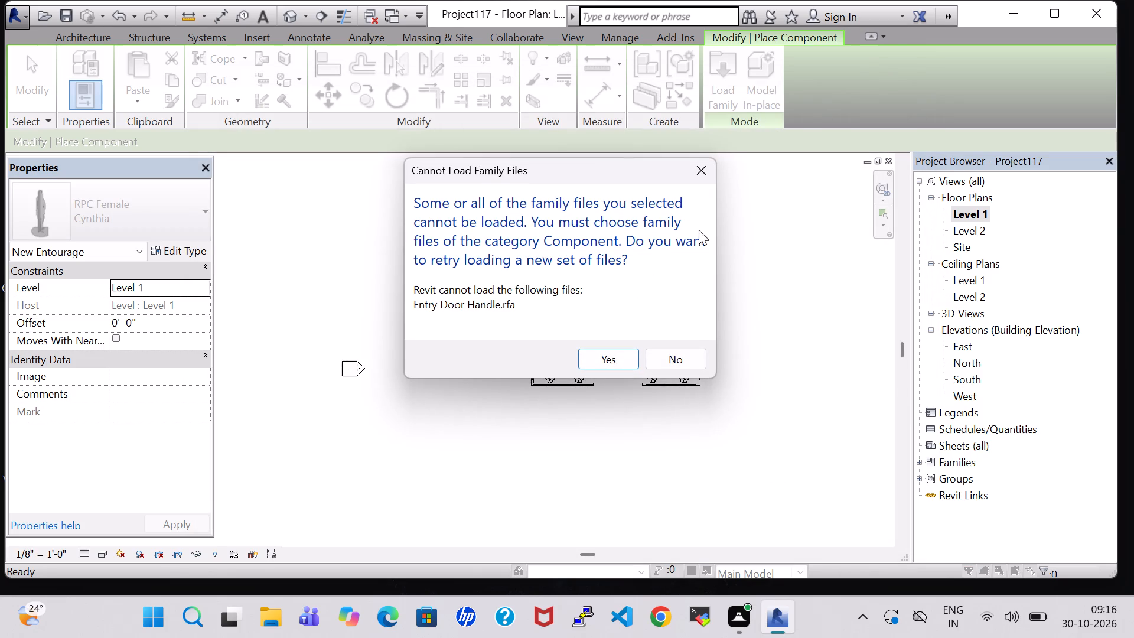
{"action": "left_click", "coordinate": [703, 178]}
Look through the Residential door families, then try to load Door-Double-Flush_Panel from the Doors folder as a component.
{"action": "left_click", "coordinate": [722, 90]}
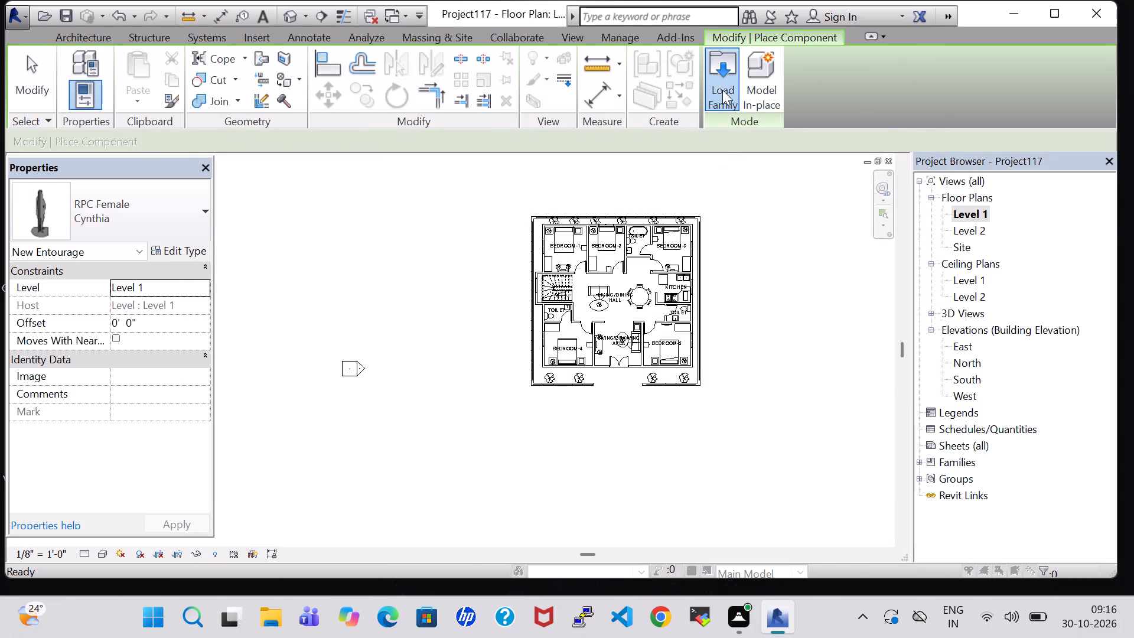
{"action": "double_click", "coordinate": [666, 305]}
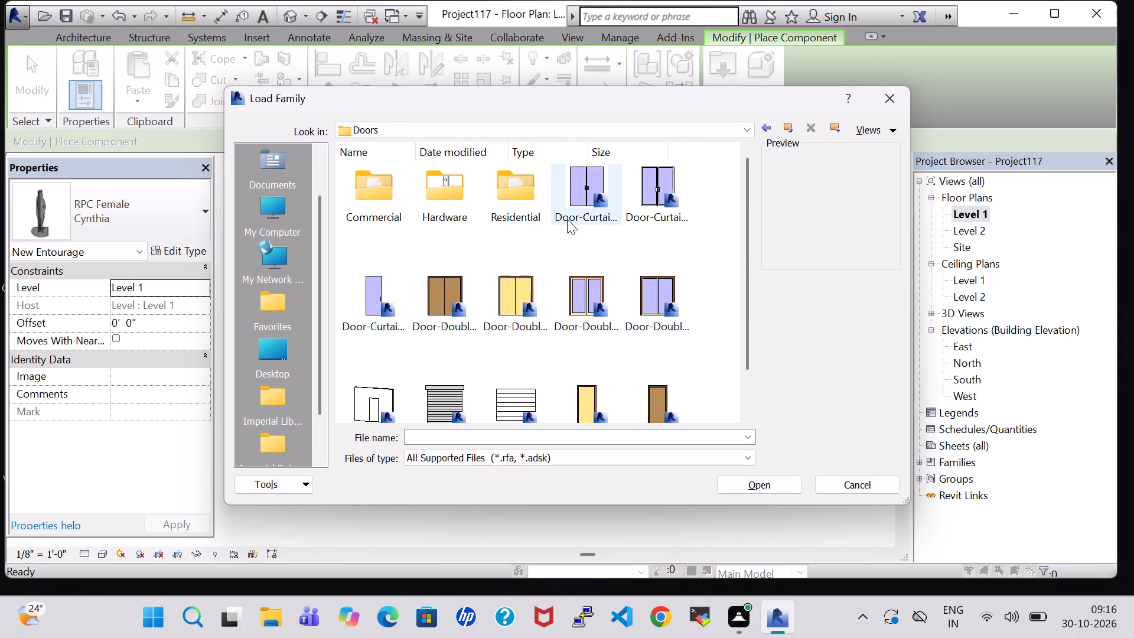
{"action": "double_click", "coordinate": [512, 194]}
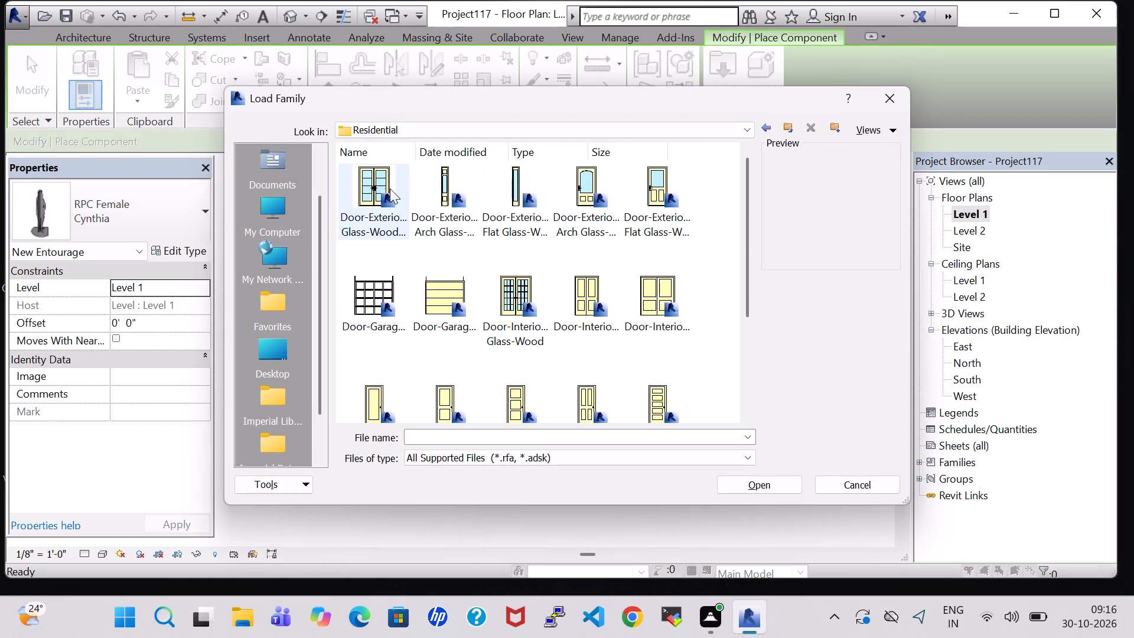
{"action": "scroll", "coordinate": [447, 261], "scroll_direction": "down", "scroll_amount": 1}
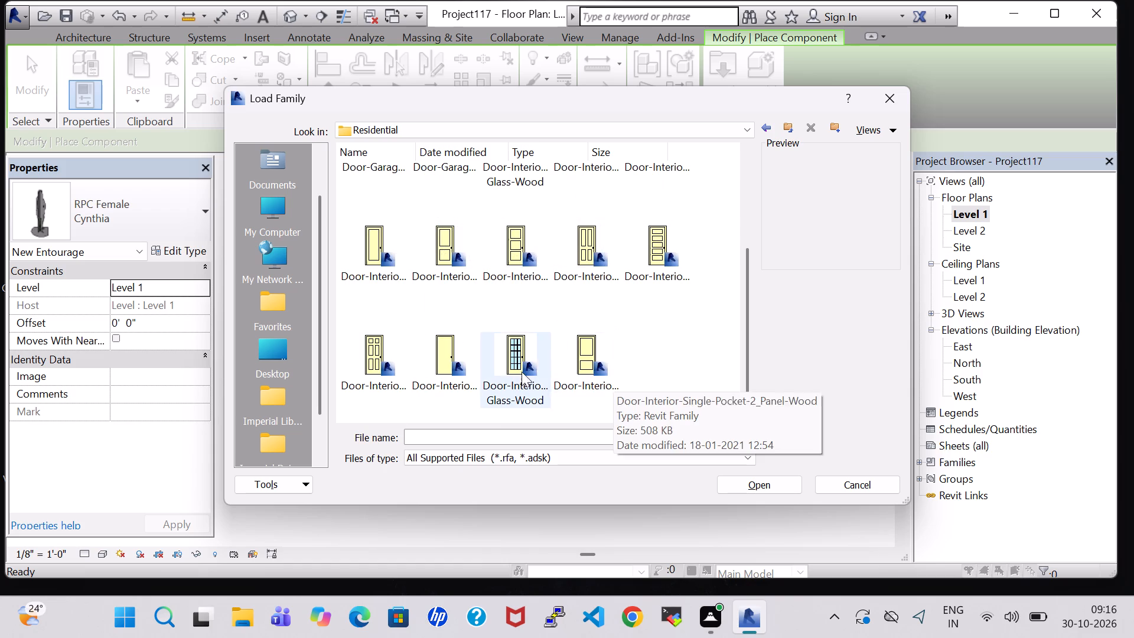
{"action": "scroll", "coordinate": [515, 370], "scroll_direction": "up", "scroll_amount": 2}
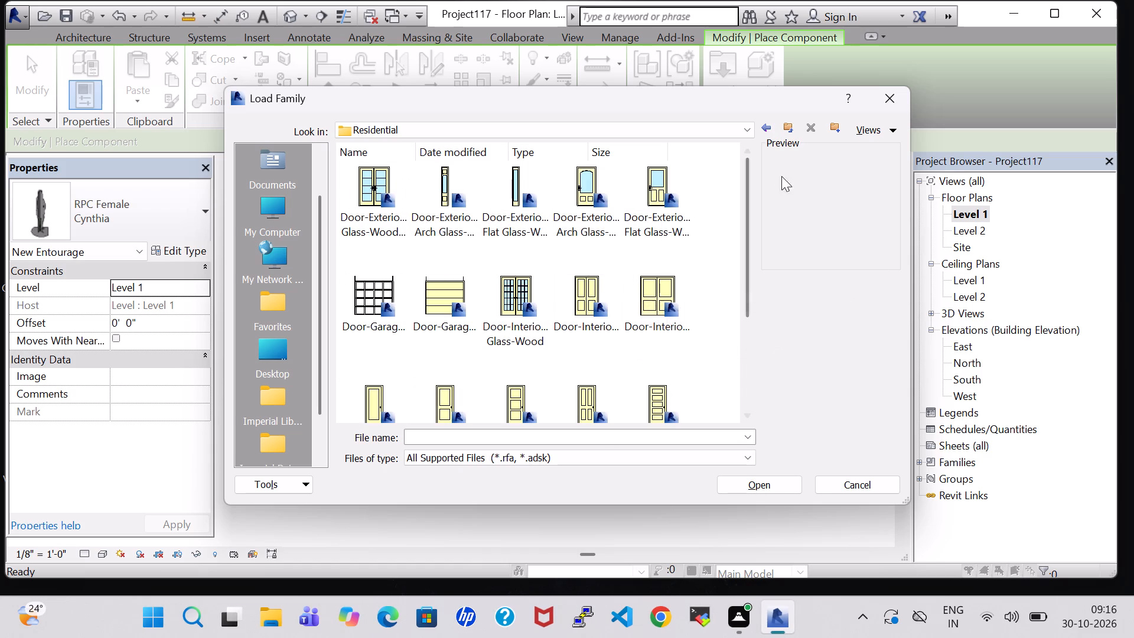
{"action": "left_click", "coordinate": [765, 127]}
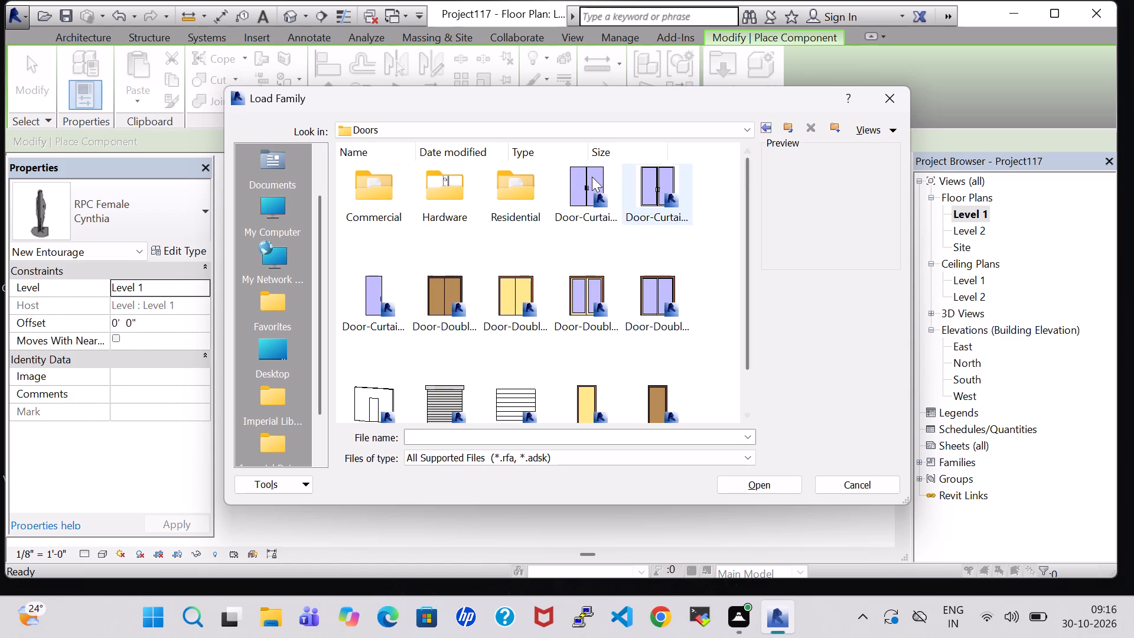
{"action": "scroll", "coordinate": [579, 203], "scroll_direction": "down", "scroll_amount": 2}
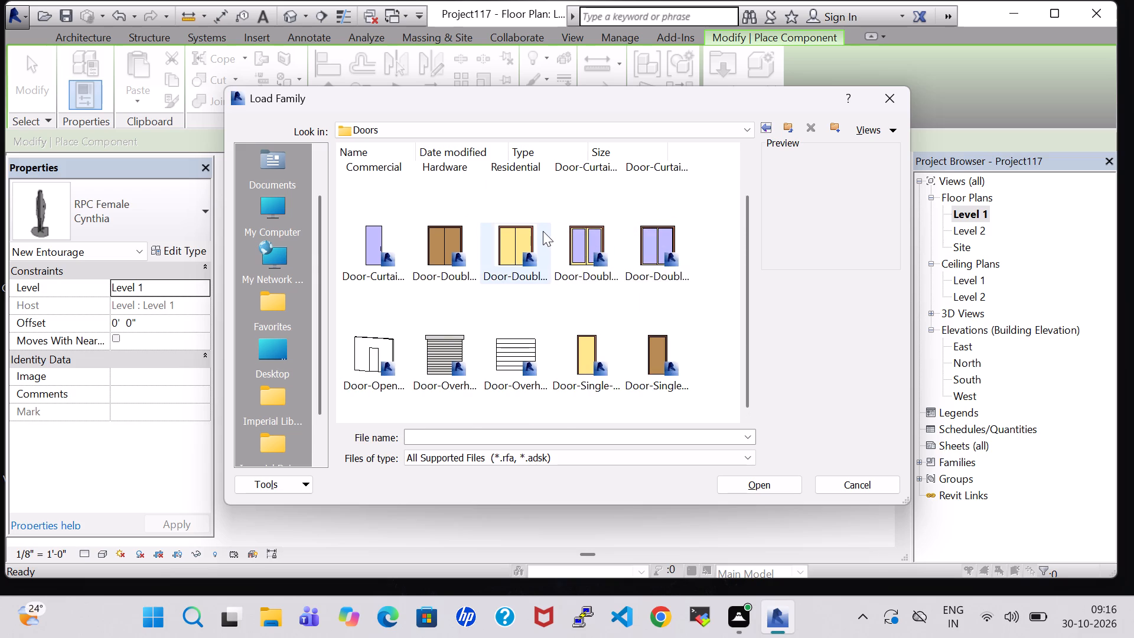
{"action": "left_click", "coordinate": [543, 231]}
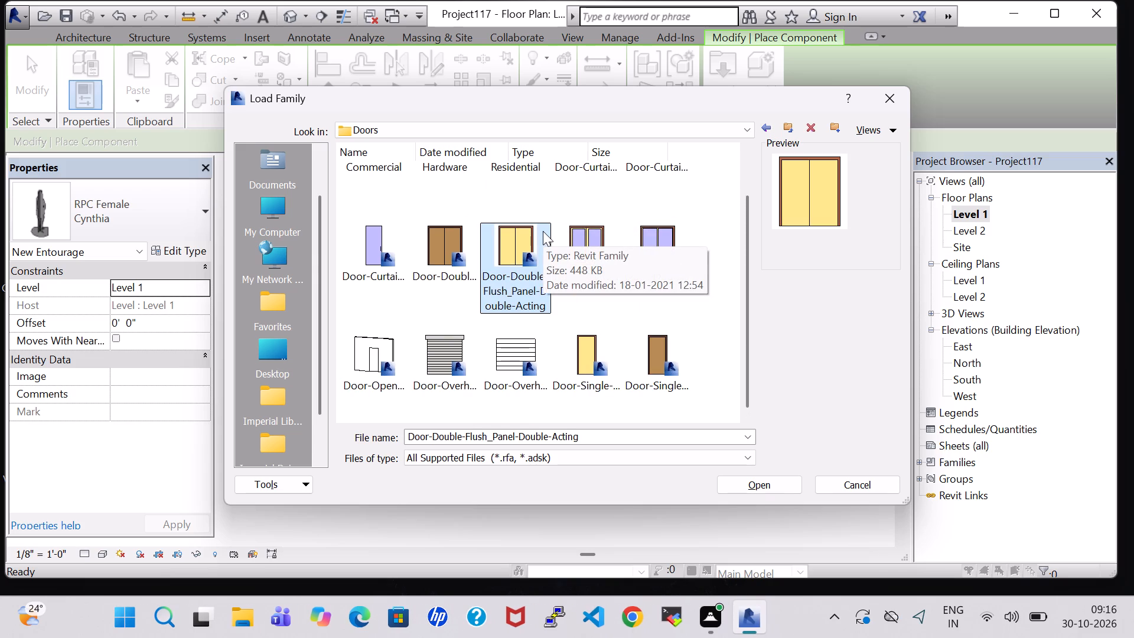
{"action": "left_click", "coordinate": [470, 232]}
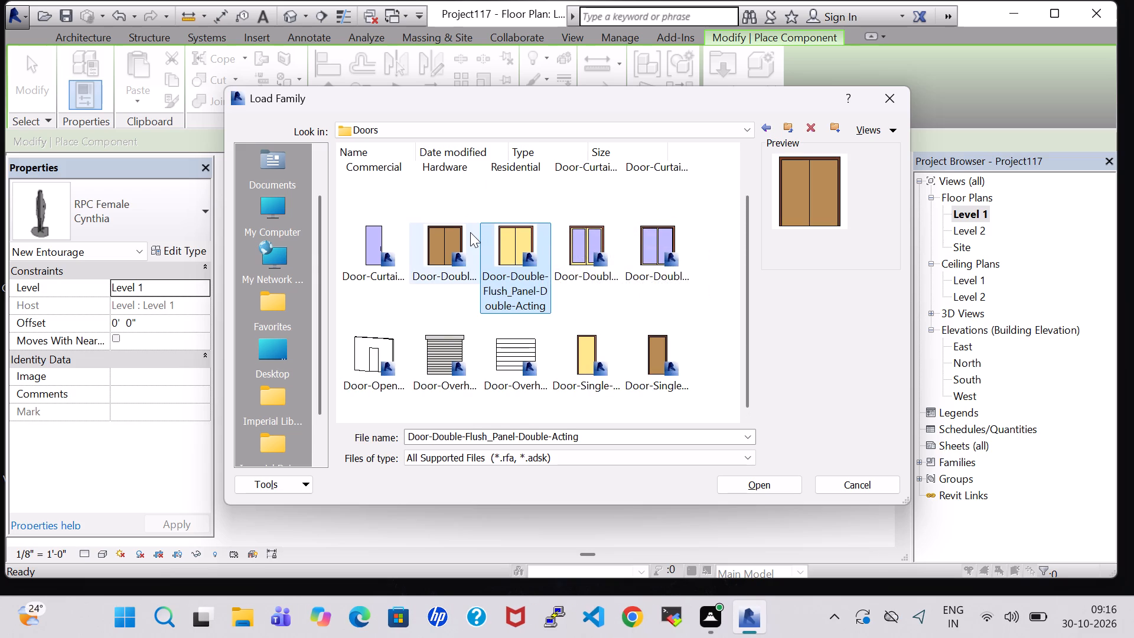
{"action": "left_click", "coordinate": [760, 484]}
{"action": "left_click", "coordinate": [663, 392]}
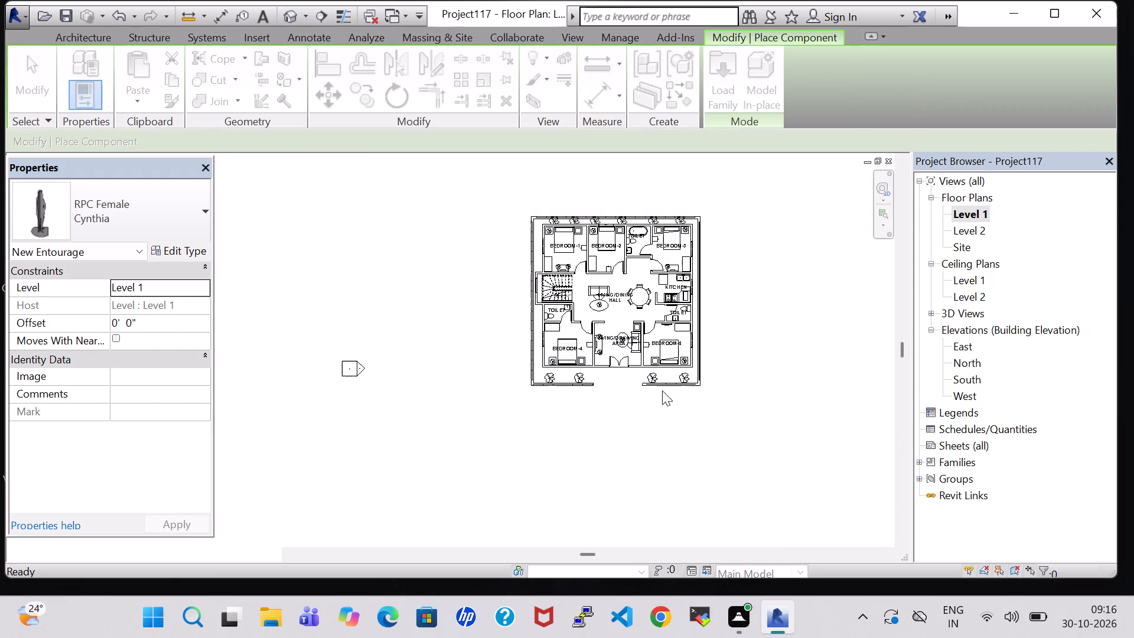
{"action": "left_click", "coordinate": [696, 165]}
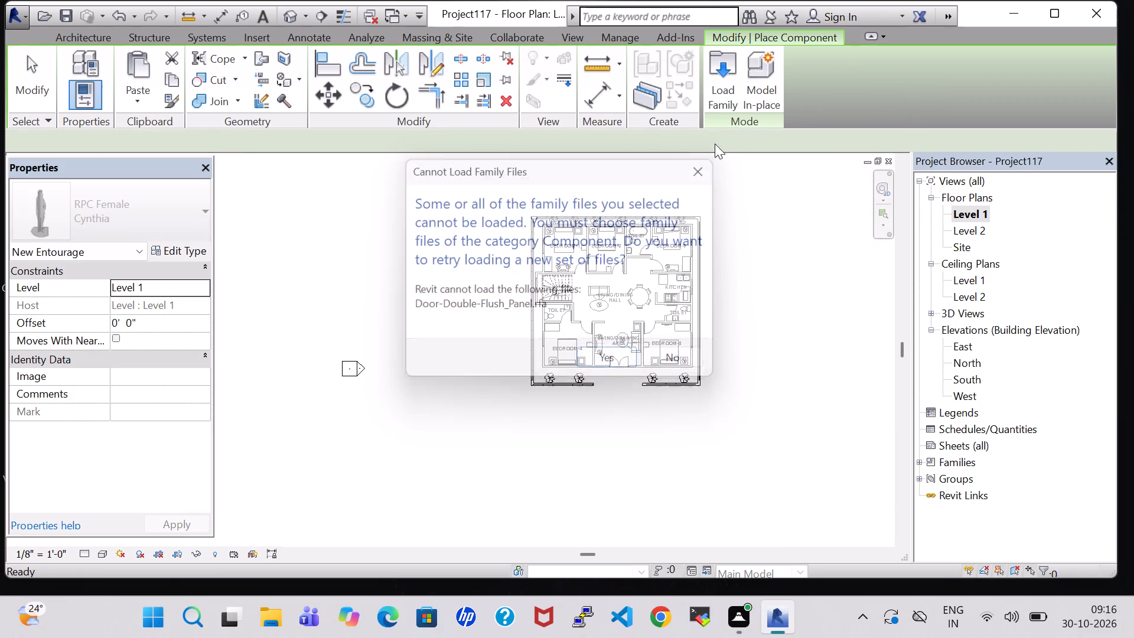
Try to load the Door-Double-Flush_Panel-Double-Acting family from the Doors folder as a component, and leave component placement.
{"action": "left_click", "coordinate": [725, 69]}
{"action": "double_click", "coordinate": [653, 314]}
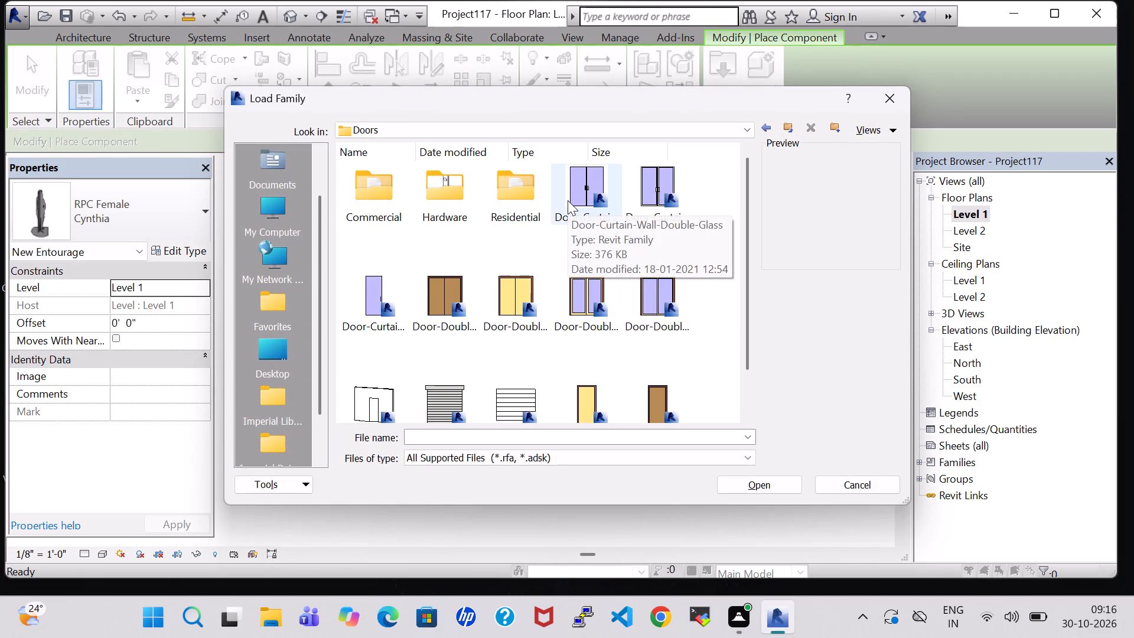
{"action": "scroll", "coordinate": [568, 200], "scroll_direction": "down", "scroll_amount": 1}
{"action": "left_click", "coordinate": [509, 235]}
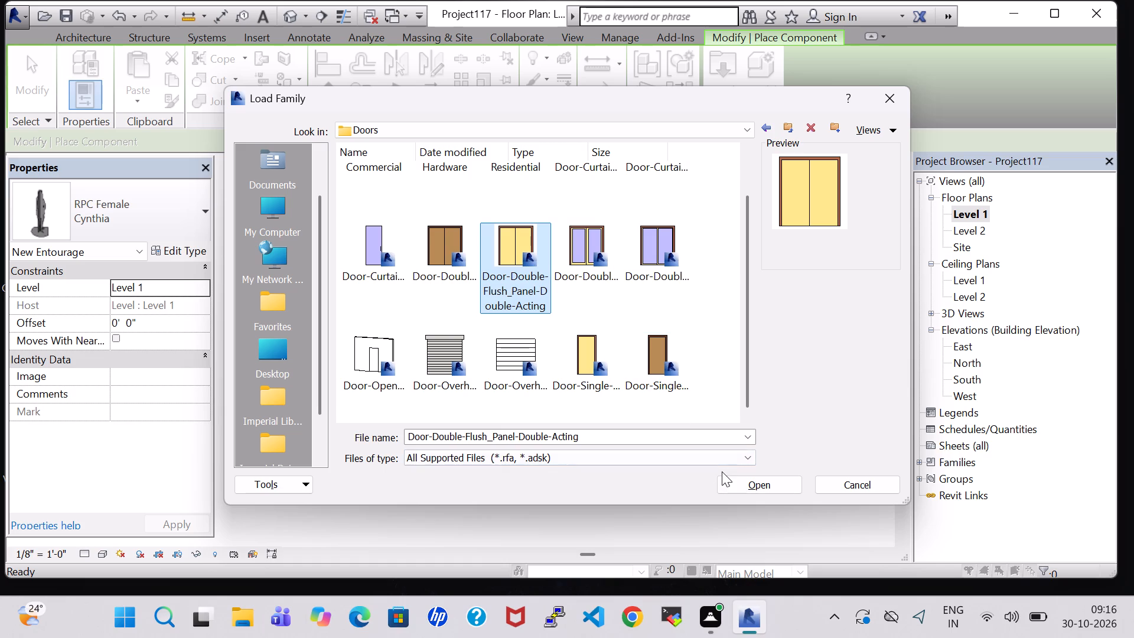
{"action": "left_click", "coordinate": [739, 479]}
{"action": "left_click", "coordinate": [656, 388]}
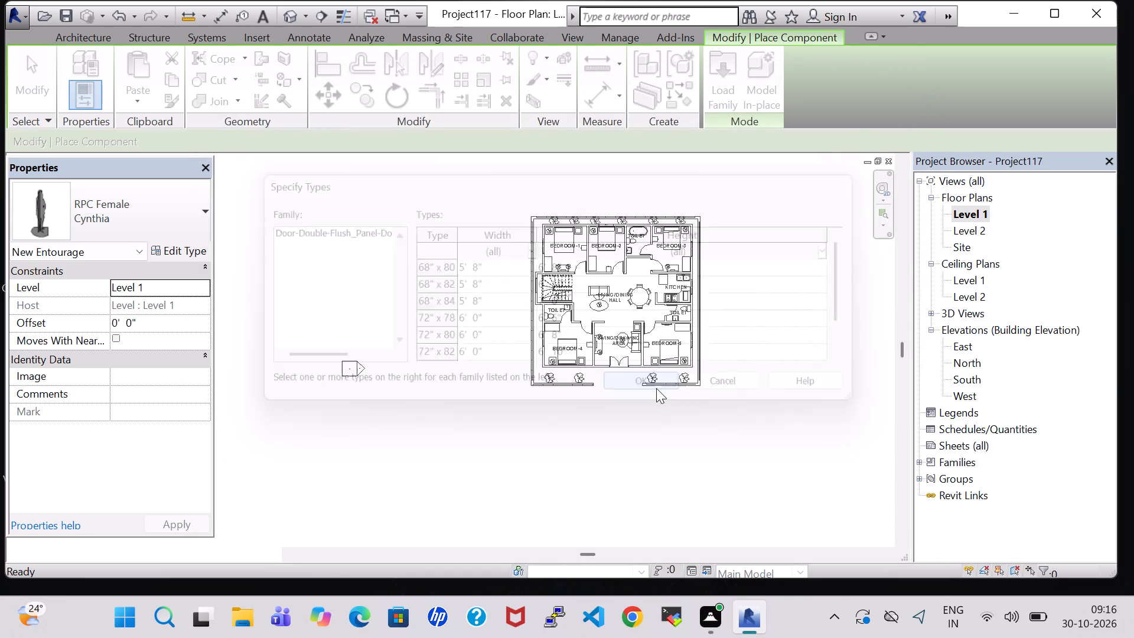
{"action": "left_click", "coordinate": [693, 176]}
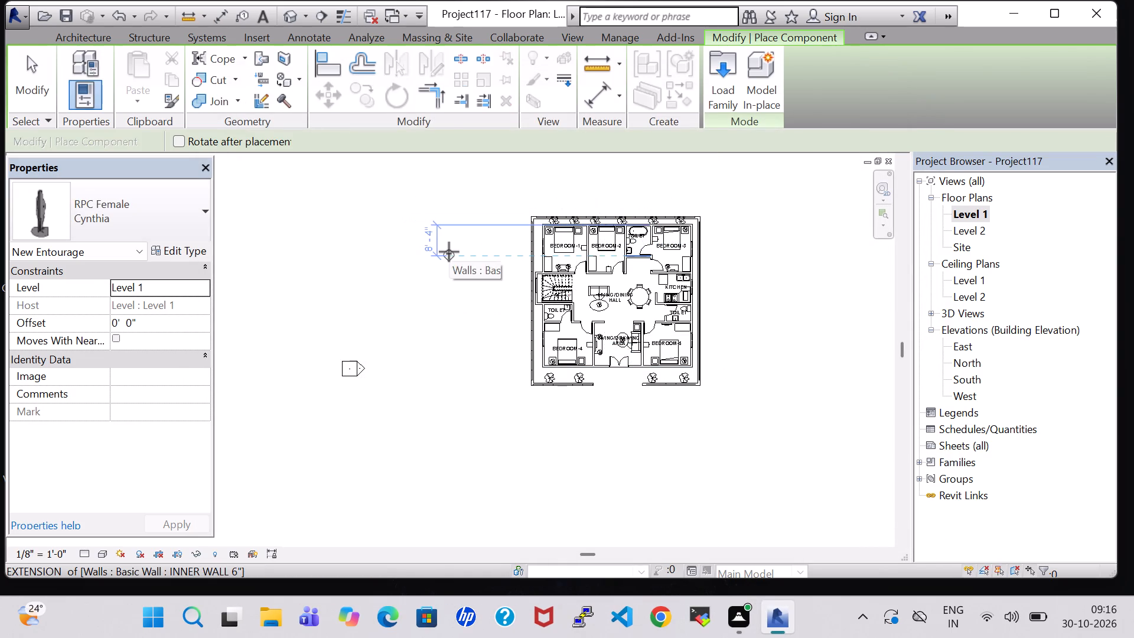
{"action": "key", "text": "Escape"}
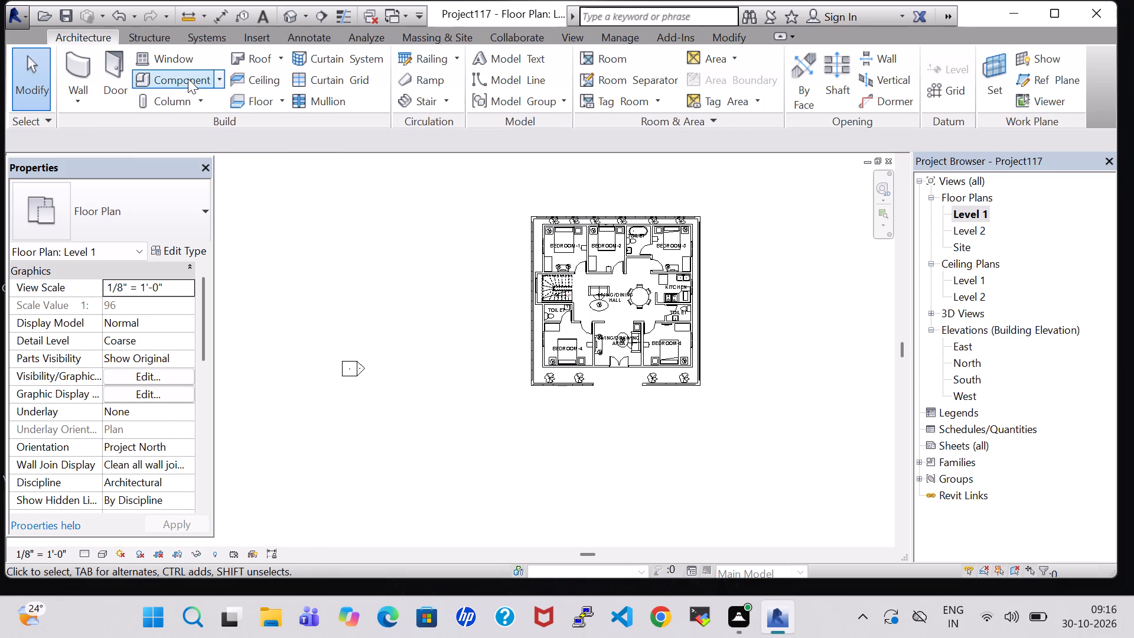
Browse the component family library's Site folder, looking through its Accessories and Logistics families.
{"action": "left_click", "coordinate": [188, 79]}
{"action": "left_click", "coordinate": [723, 83]}
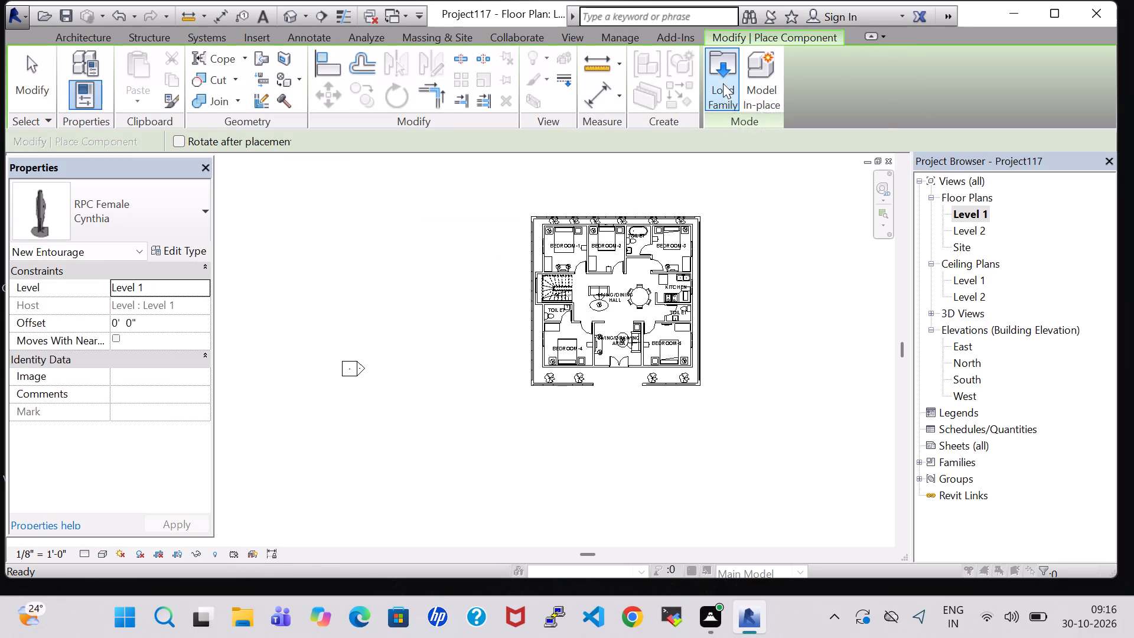
{"action": "scroll", "coordinate": [543, 281], "scroll_direction": "down", "scroll_amount": 2}
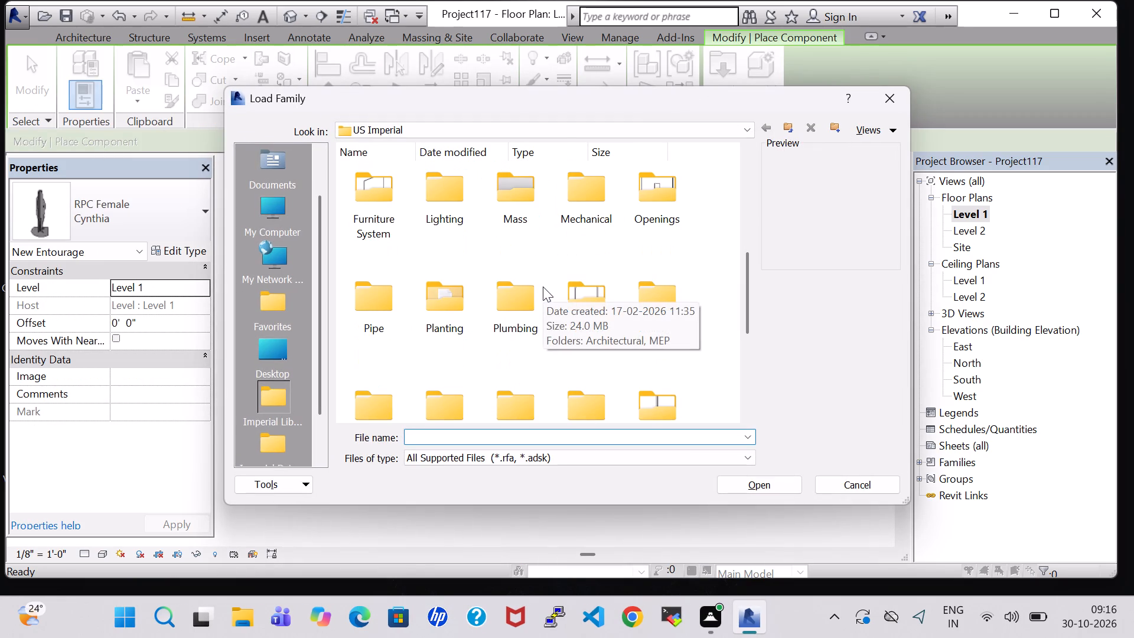
{"action": "left_click", "coordinate": [460, 205]}
{"action": "key", "text": "s"}
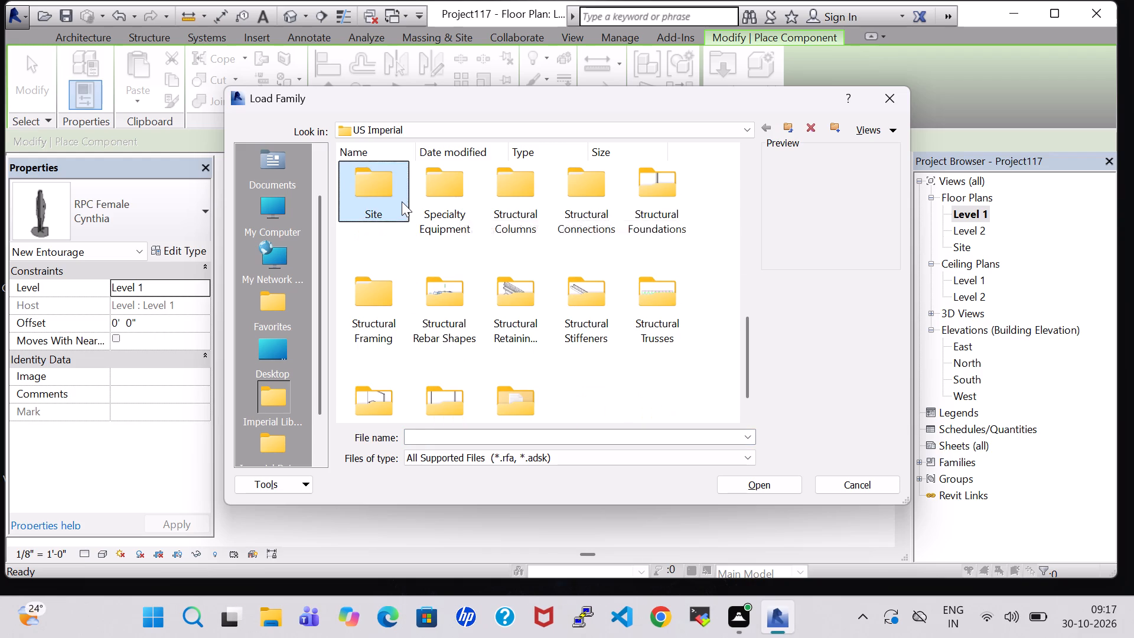
{"action": "double_click", "coordinate": [402, 201]}
{"action": "double_click", "coordinate": [380, 196]}
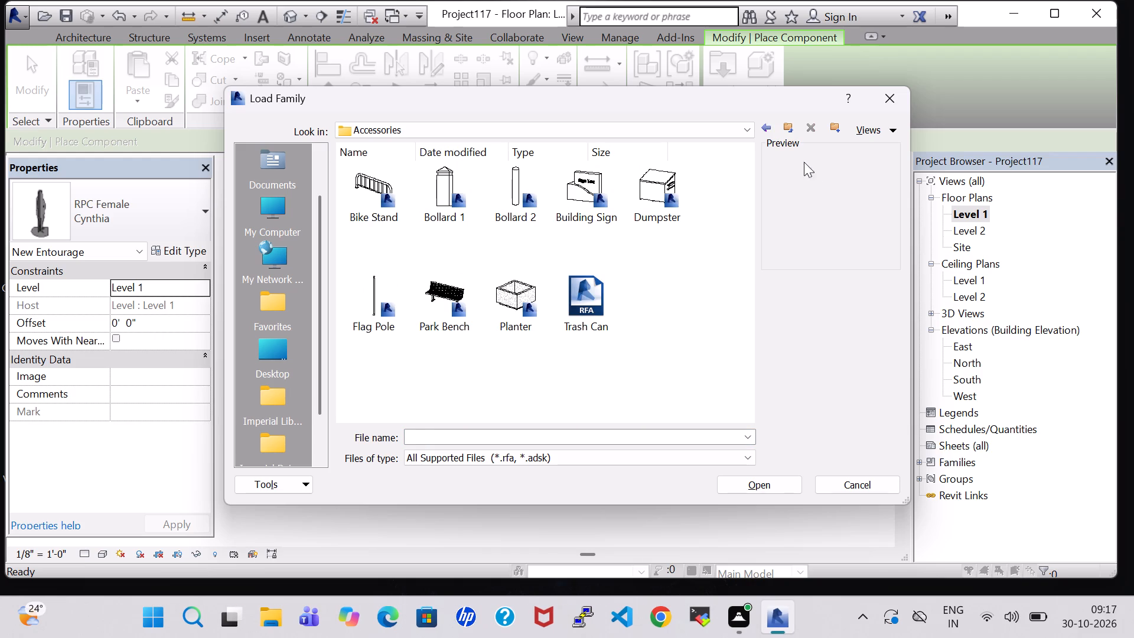
{"action": "left_click", "coordinate": [768, 129]}
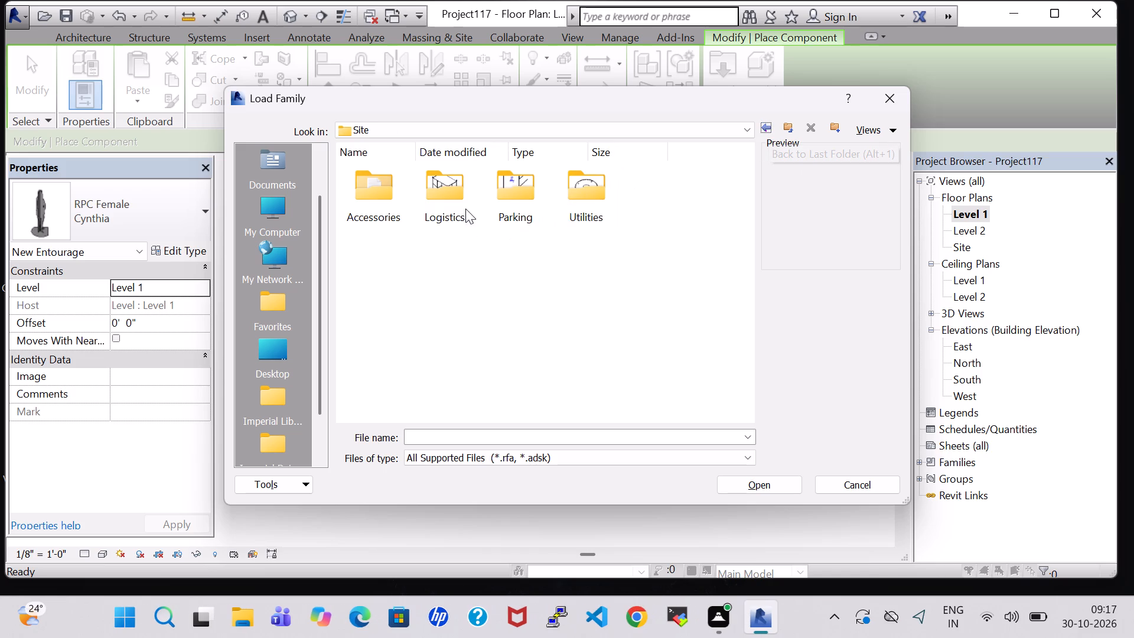
{"action": "double_click", "coordinate": [464, 207]}
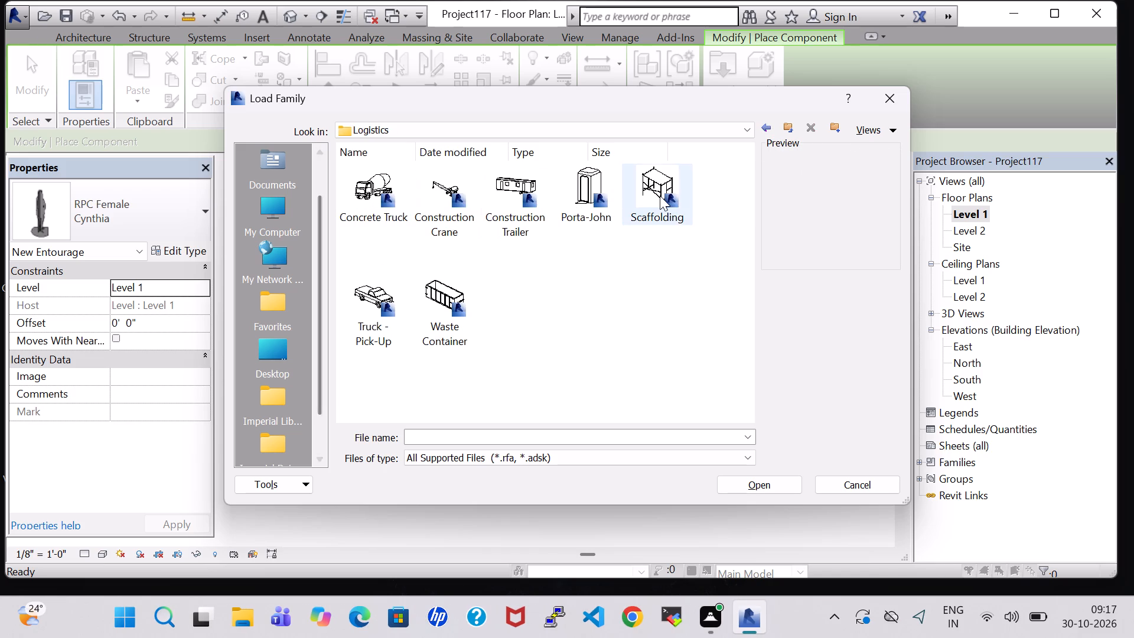
{"action": "left_click", "coordinate": [767, 133]}
Look through the Site library's Parking and Utilities families, and leave component placement without loading one.
{"action": "double_click", "coordinate": [511, 193]}
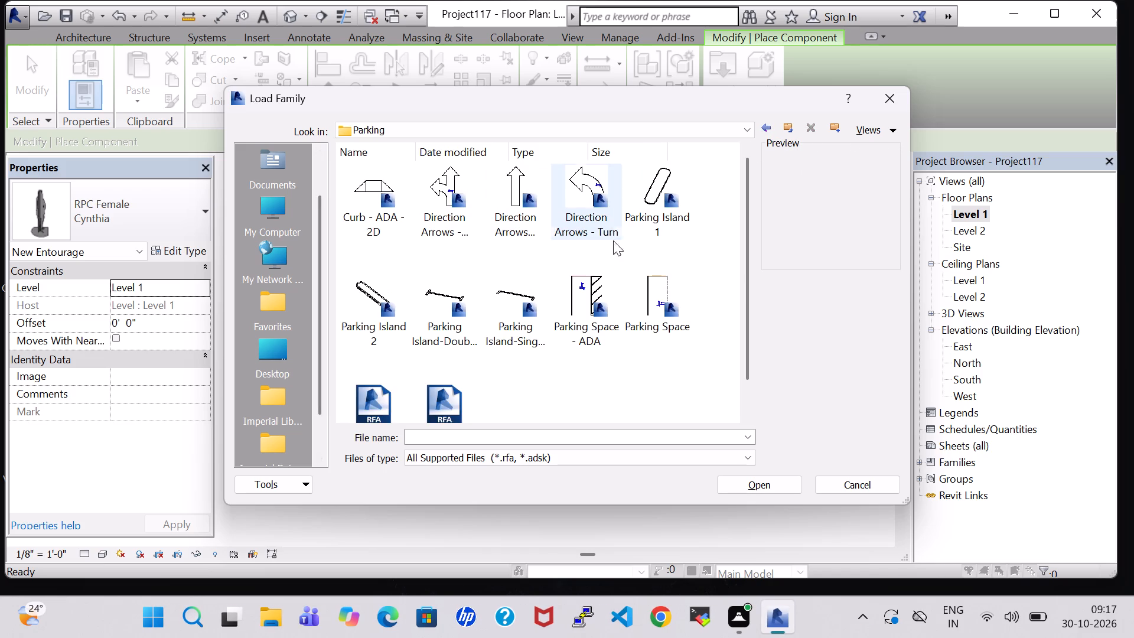
{"action": "scroll", "coordinate": [563, 368], "scroll_direction": "down", "scroll_amount": 1}
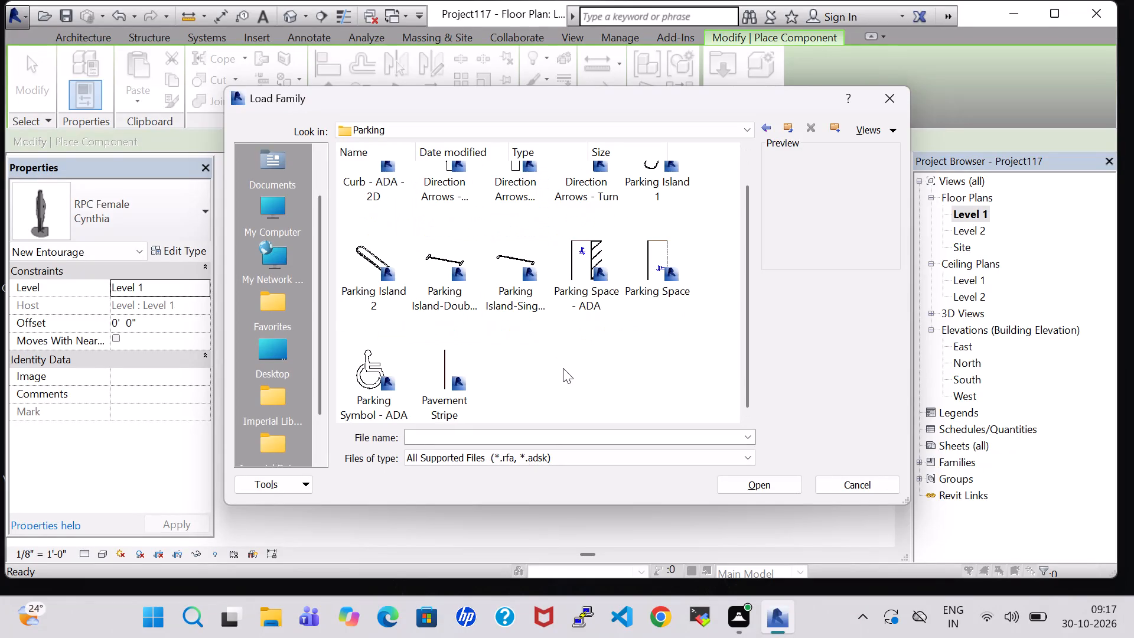
{"action": "scroll", "coordinate": [562, 371], "scroll_direction": "up", "scroll_amount": 1}
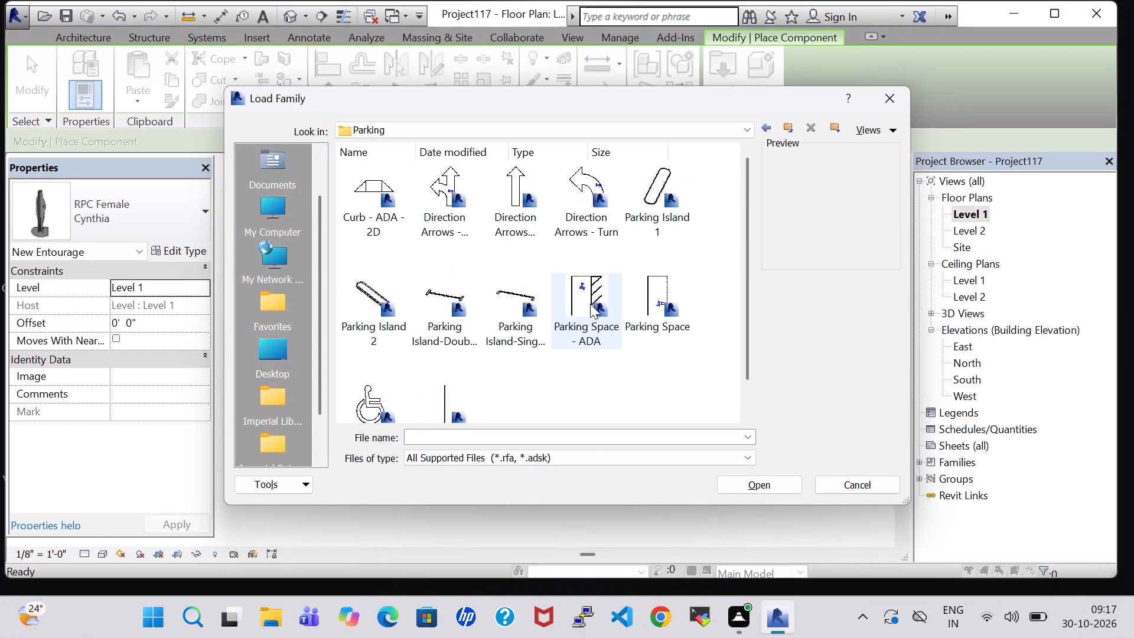
{"action": "left_click", "coordinate": [760, 127]}
{"action": "double_click", "coordinate": [597, 180]}
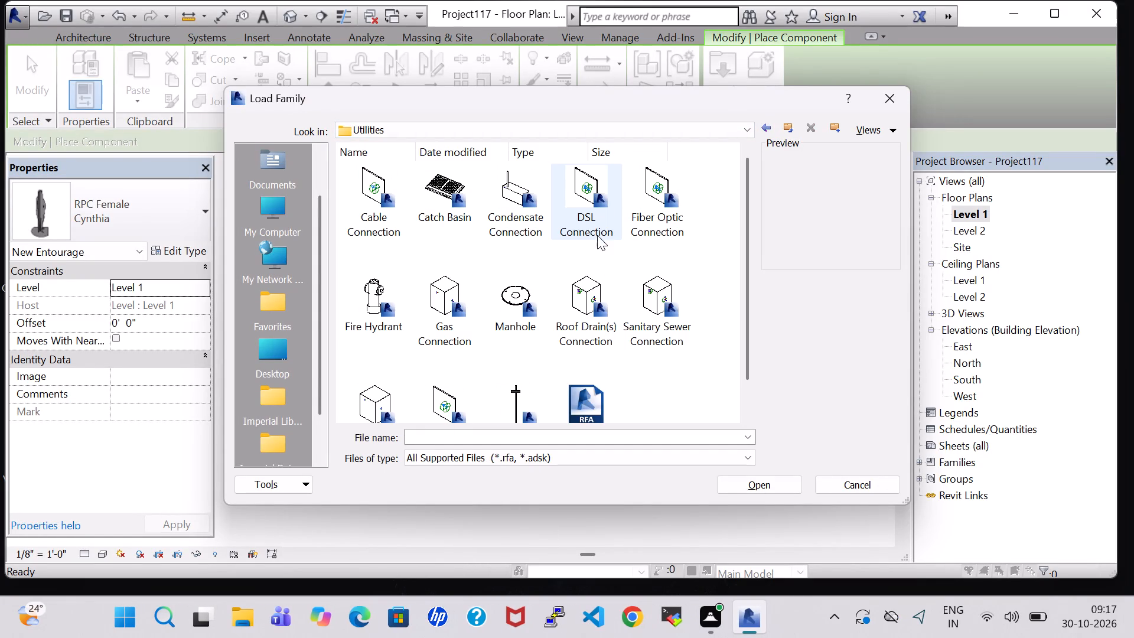
{"action": "scroll", "coordinate": [475, 253], "scroll_direction": "down", "scroll_amount": 1}
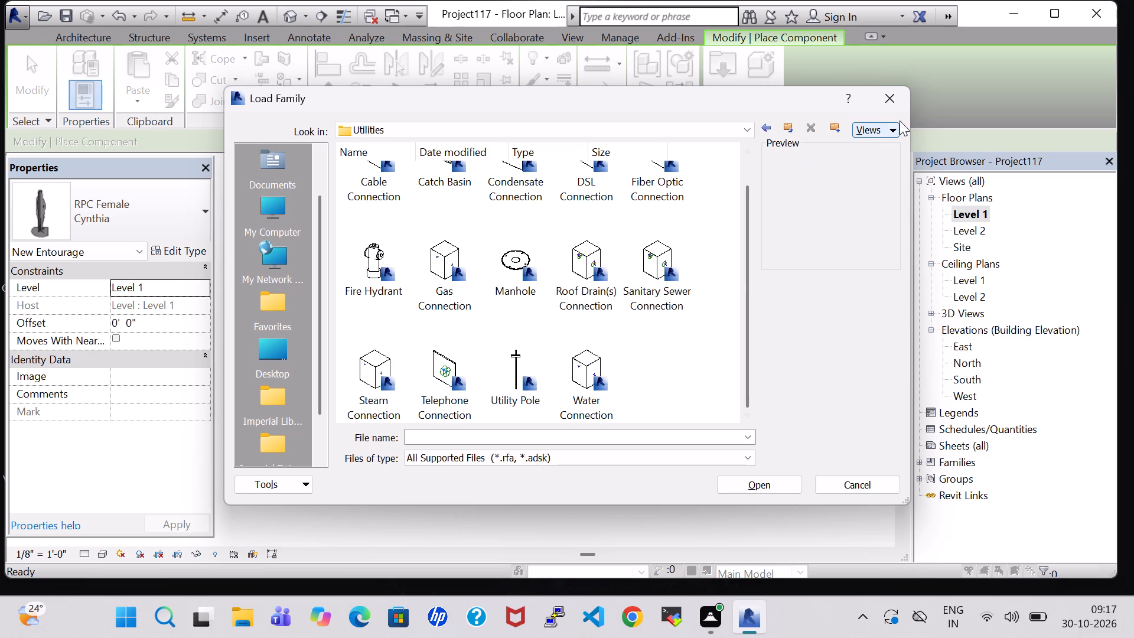
{"action": "left_click", "coordinate": [892, 103]}
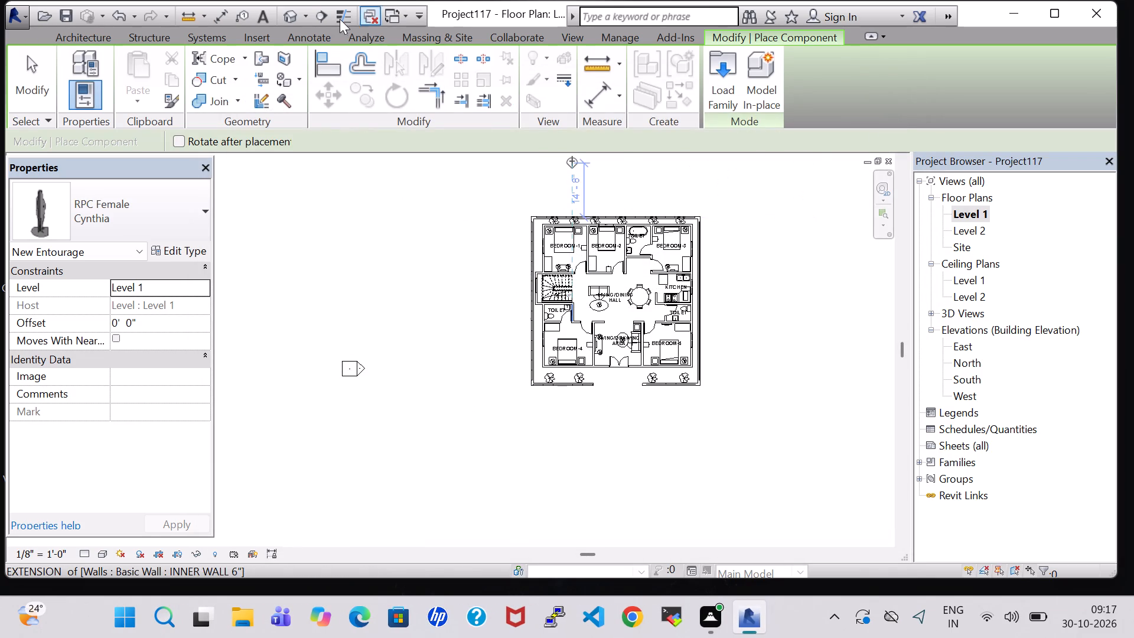
{"action": "scroll", "coordinate": [536, 229], "scroll_direction": "up", "scroll_amount": 9}
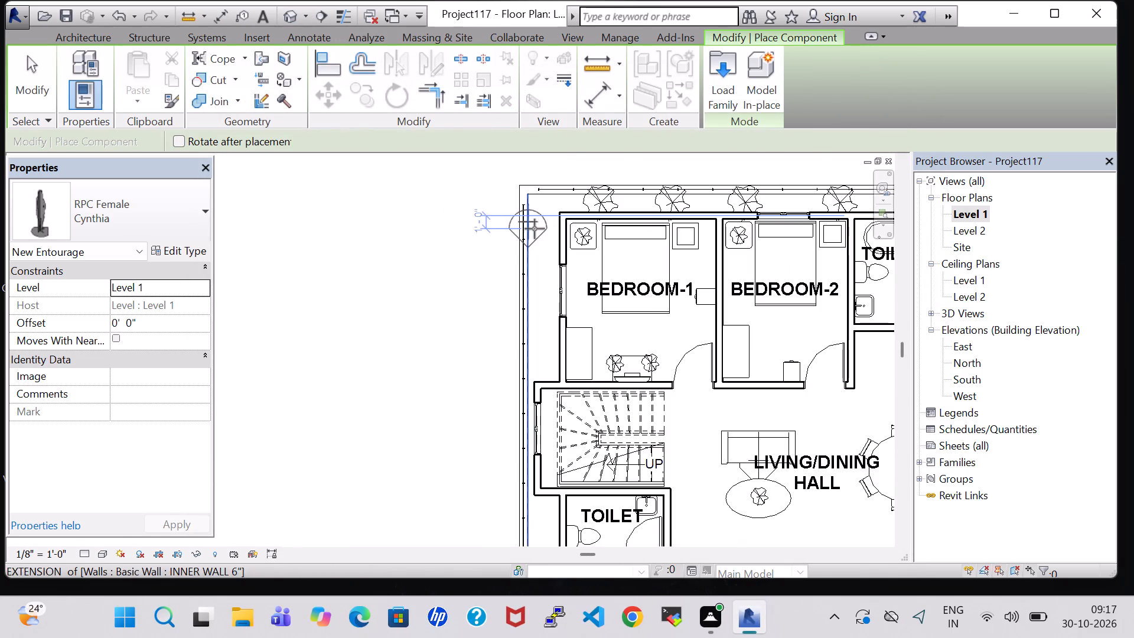
{"action": "key", "text": "Escape"}
{"action": "scroll", "coordinate": [532, 232], "scroll_direction": "down", "scroll_amount": 1}
{"action": "middle_click_drag", "start_coordinate": [532, 232], "coordinate": [351, 239]}
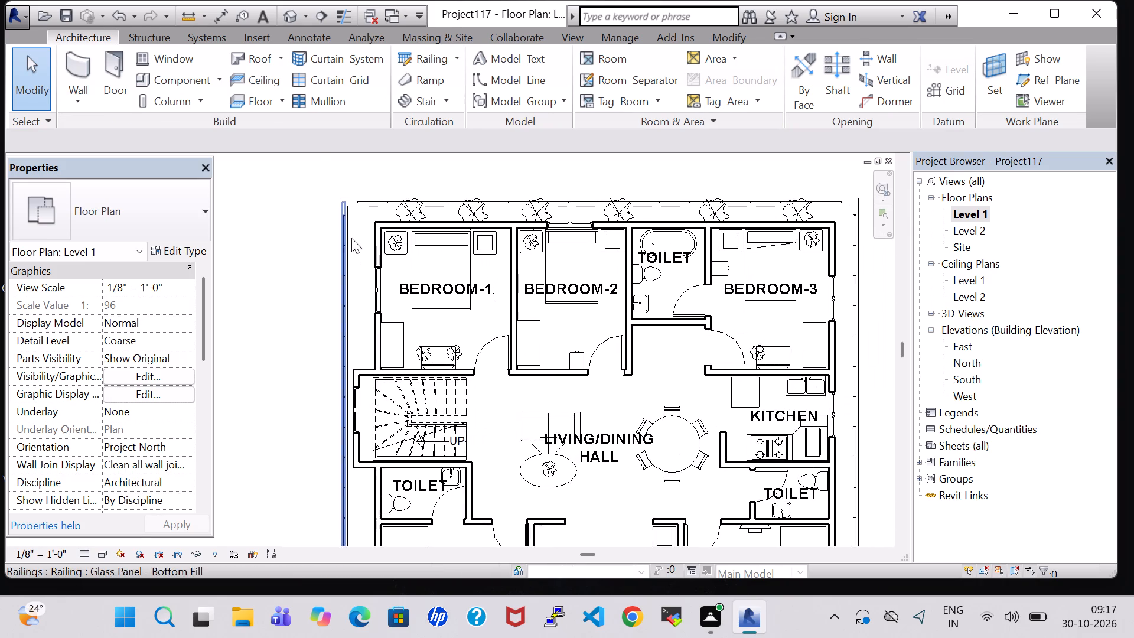
Browse the component library's Plumbing MEP Fixtures, looking through the Appliances, Bathtubs, Connectors and Showers folders.
{"action": "left_click", "coordinate": [180, 74]}
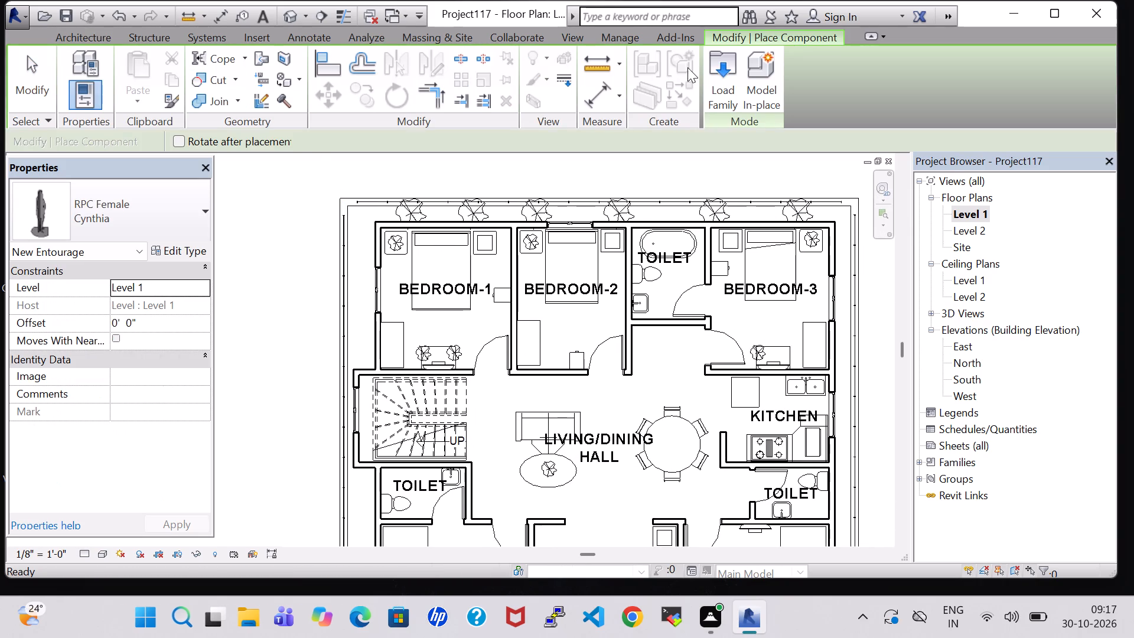
{"action": "left_click", "coordinate": [710, 69]}
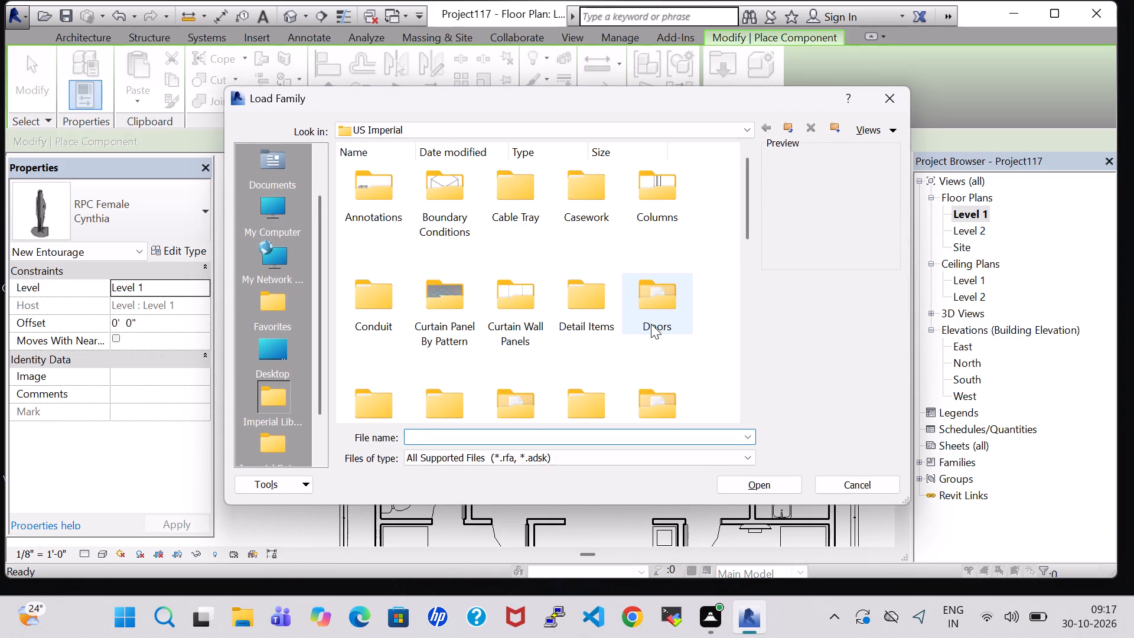
{"action": "left_click", "coordinate": [651, 324]}
{"action": "key", "text": "p"}
{"action": "double_click", "coordinate": [536, 196]}
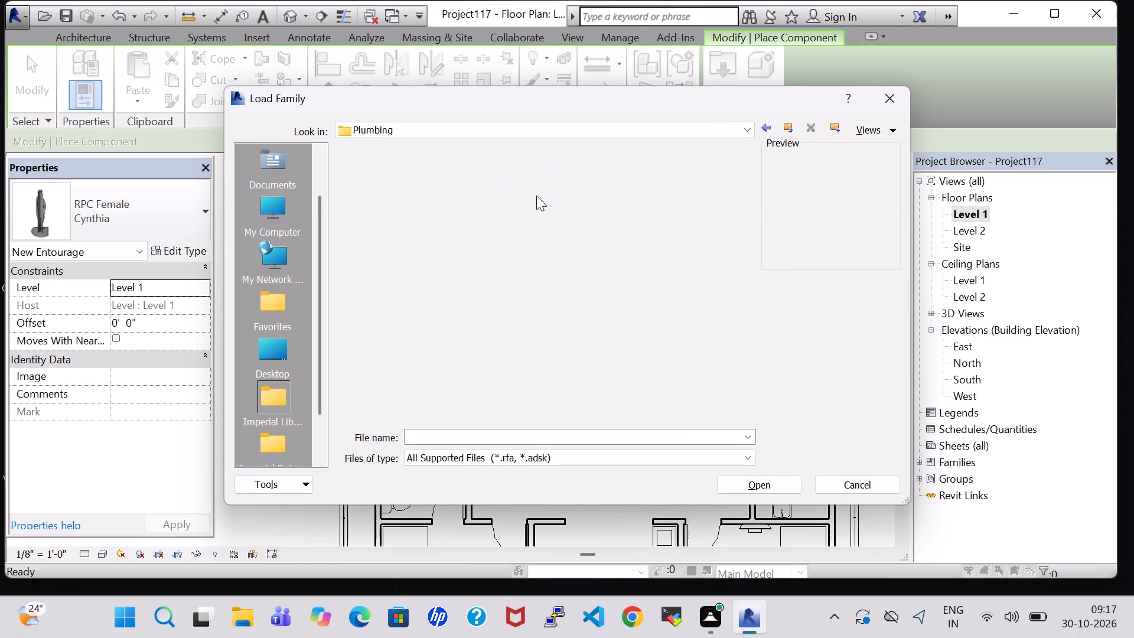
{"action": "double_click", "coordinate": [451, 201]}
{"action": "double_click", "coordinate": [442, 195]}
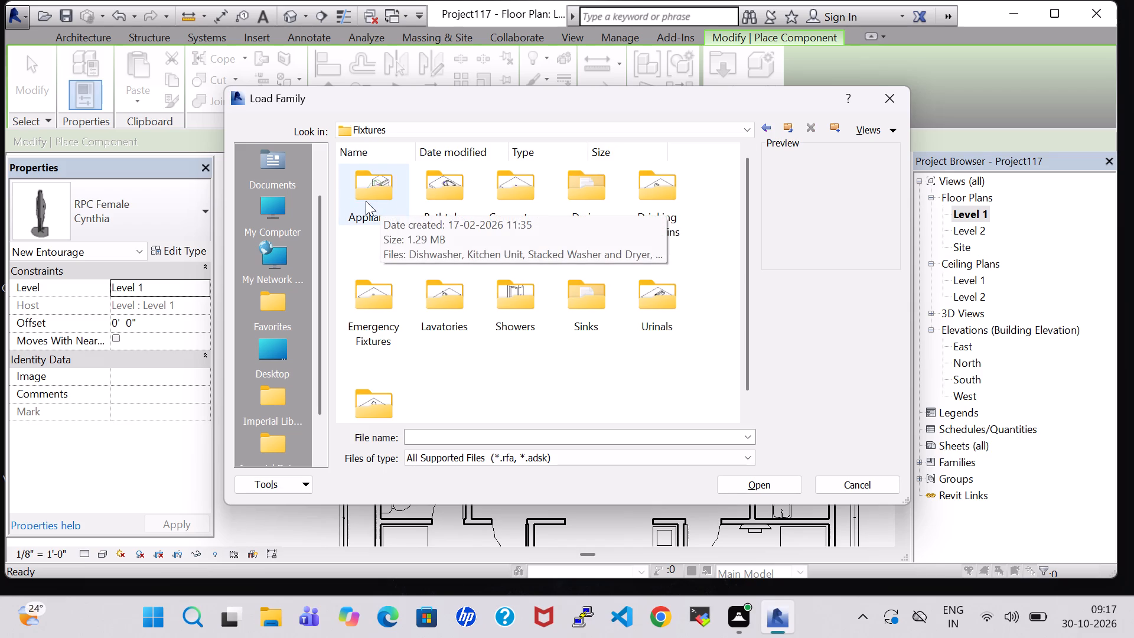
{"action": "double_click", "coordinate": [366, 201]}
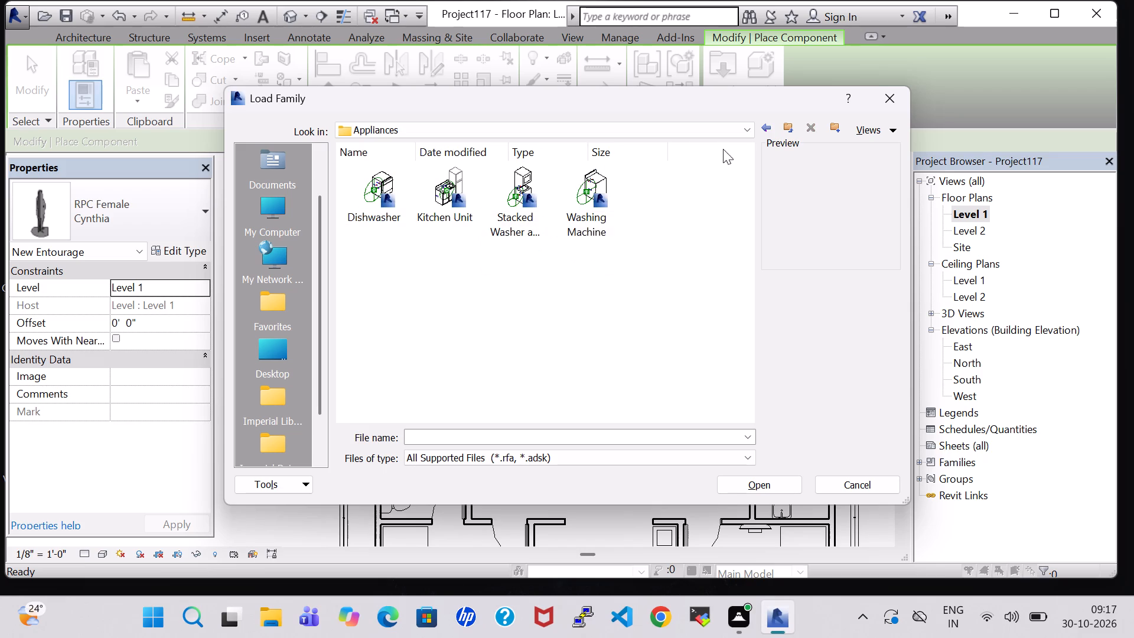
{"action": "left_click", "coordinate": [770, 126]}
{"action": "double_click", "coordinate": [415, 200]}
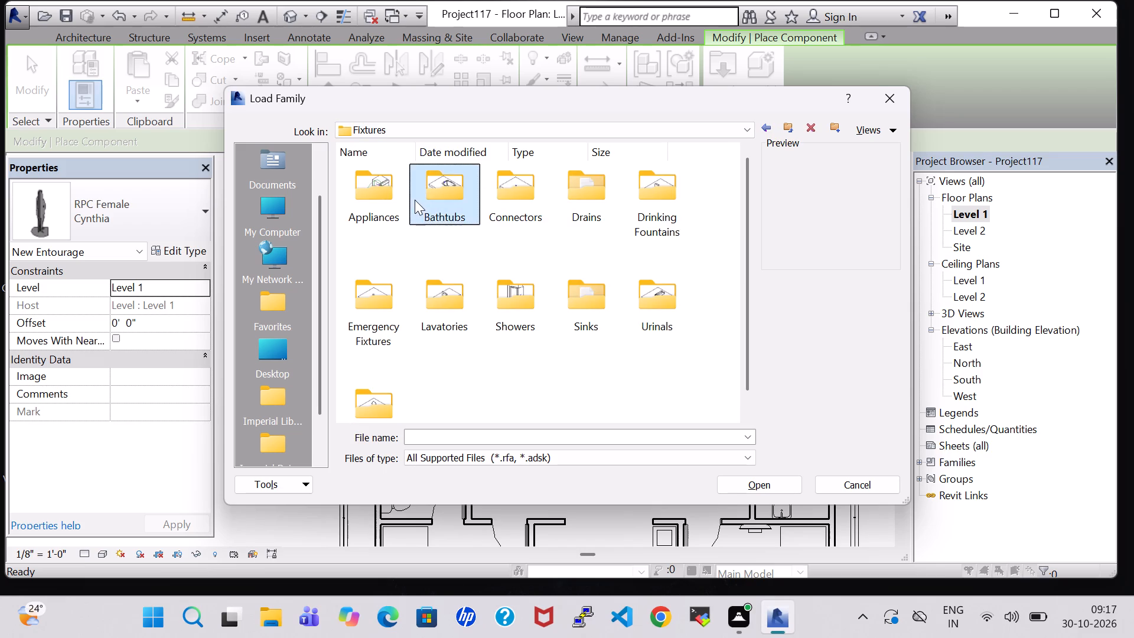
{"action": "left_click", "coordinate": [763, 127]}
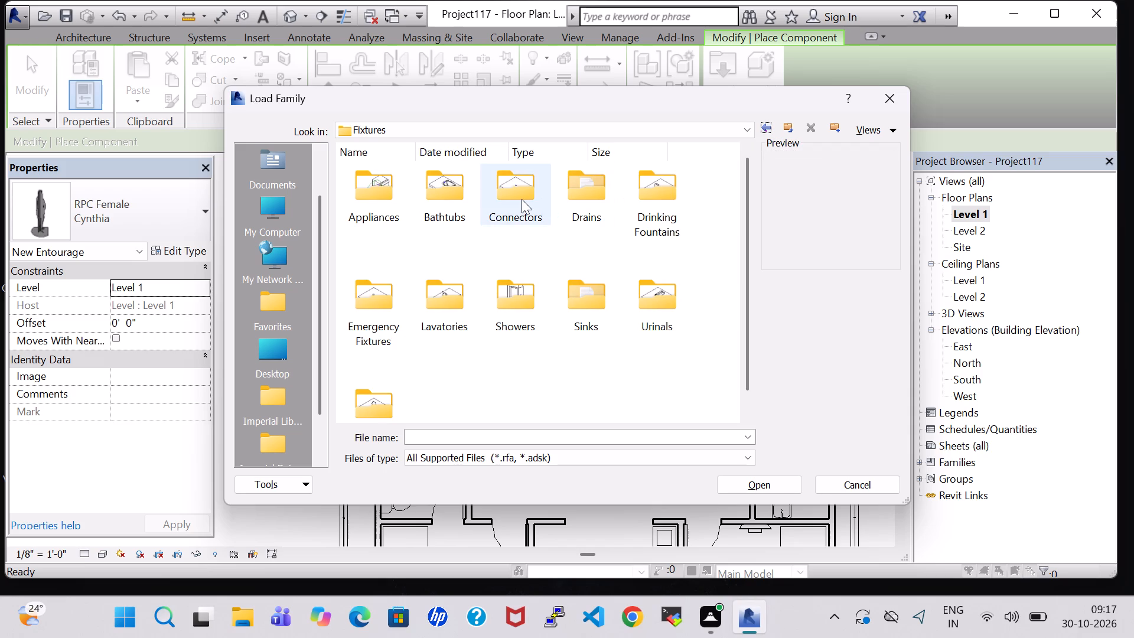
{"action": "double_click", "coordinate": [522, 199]}
{"action": "left_click", "coordinate": [762, 132]}
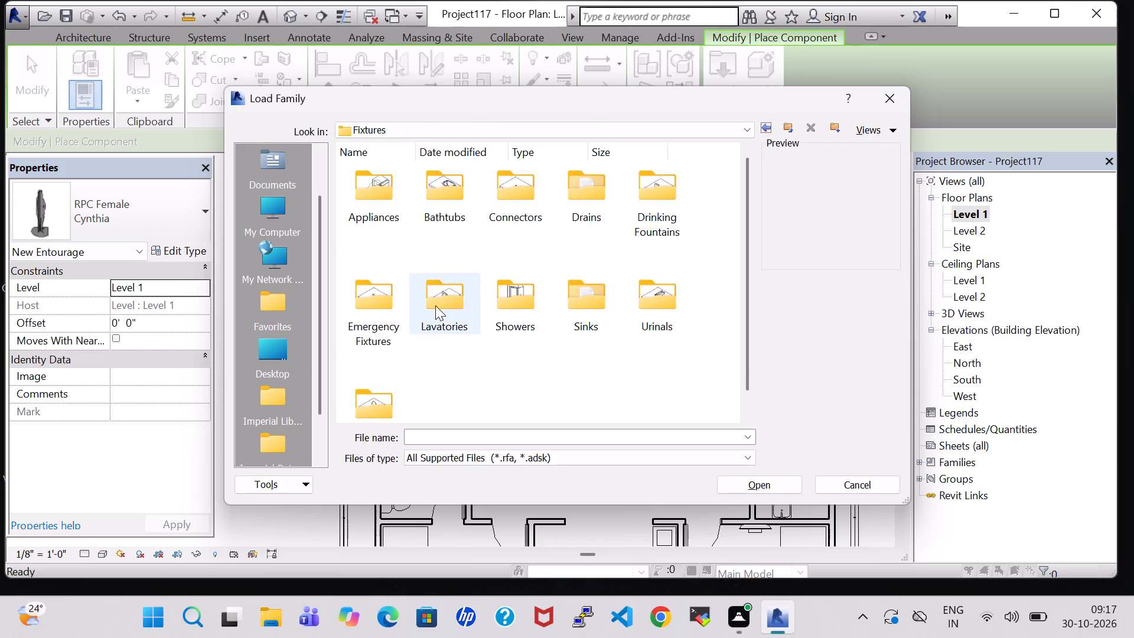
{"action": "scroll", "coordinate": [623, 309], "scroll_direction": "down", "scroll_amount": 1}
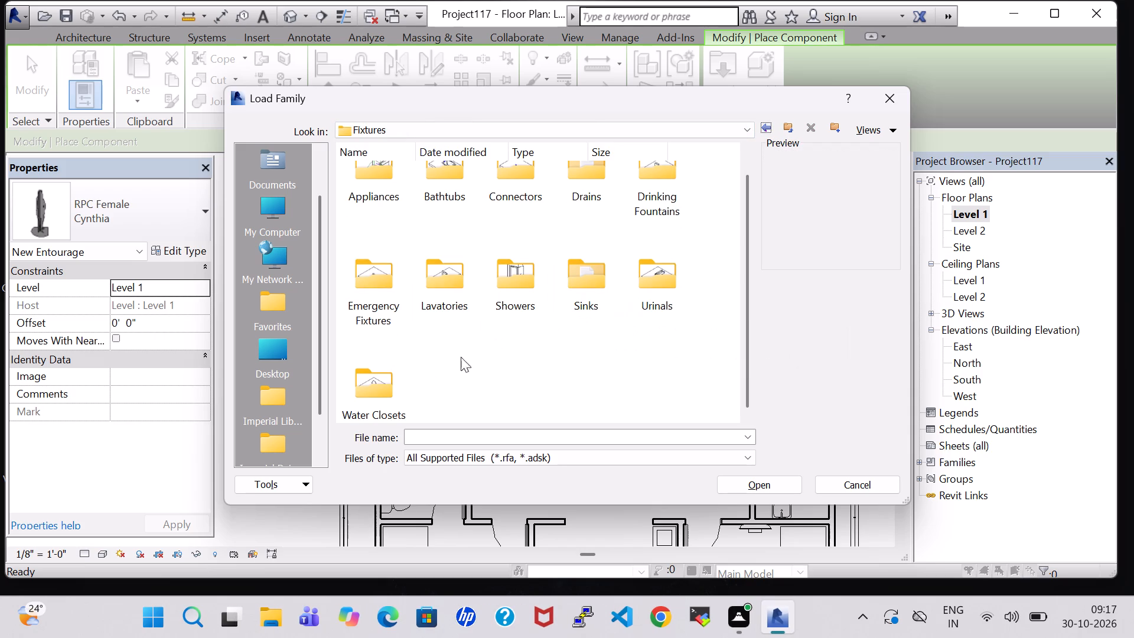
{"action": "double_click", "coordinate": [529, 294]}
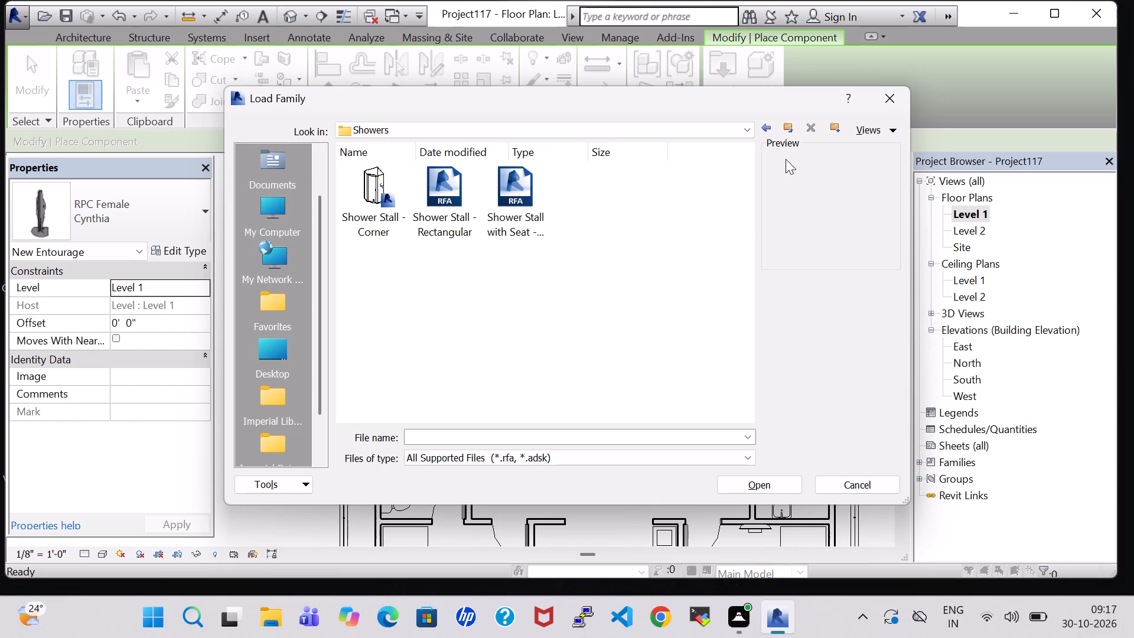
{"action": "left_click", "coordinate": [763, 127]}
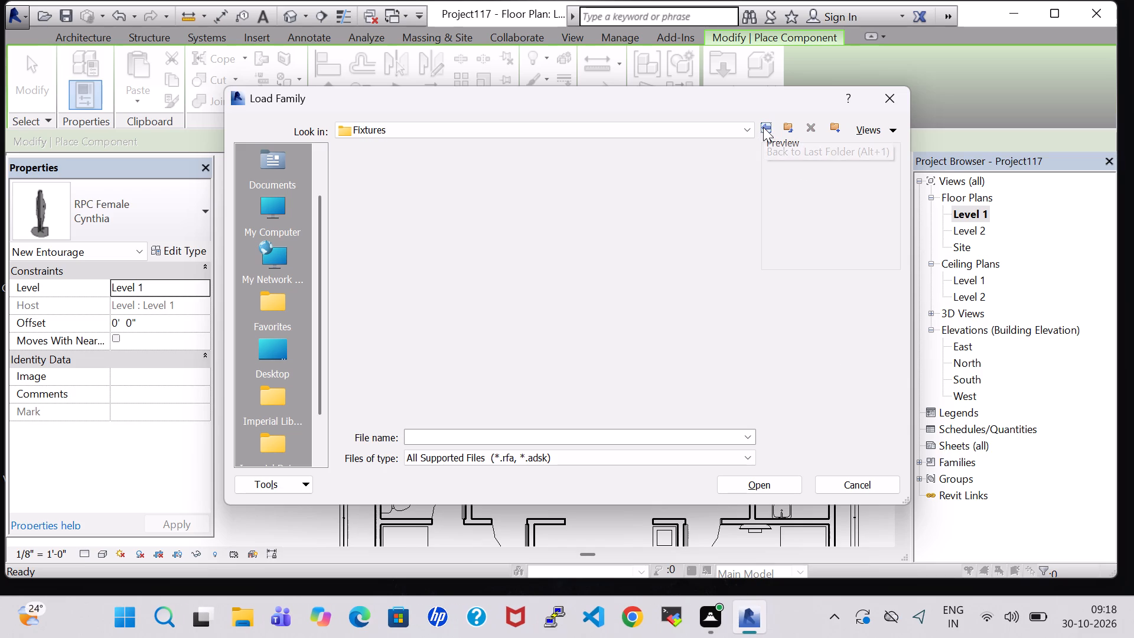
Load the Water Heater family from the Water Heaters folder of the Plumbing MEP Equipment library.
{"action": "left_click", "coordinate": [763, 127]}
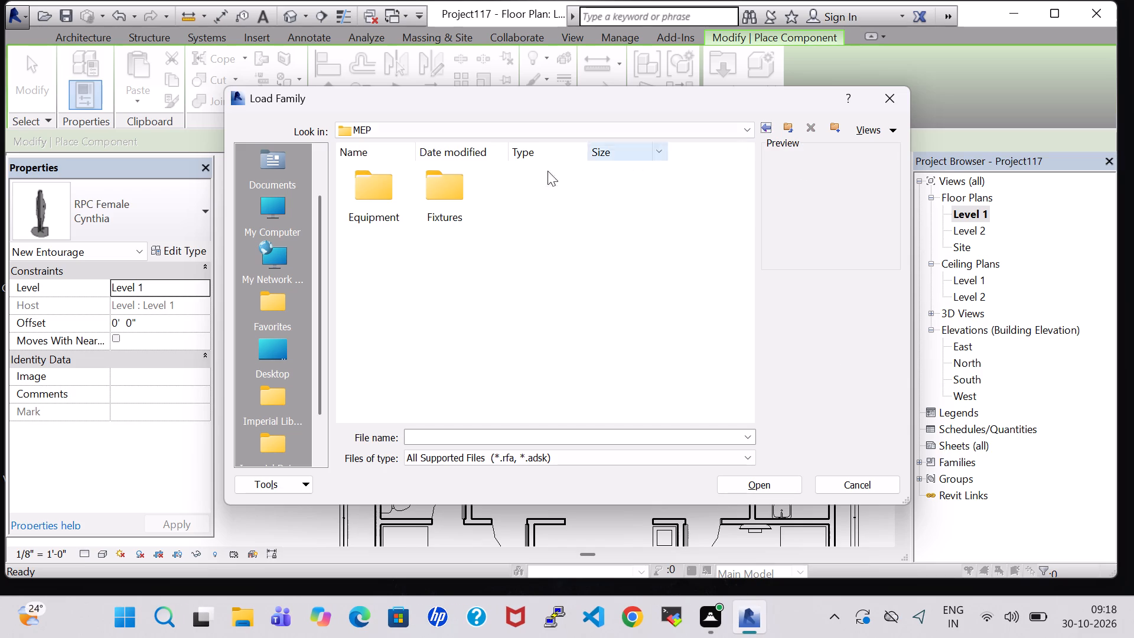
{"action": "double_click", "coordinate": [397, 191]}
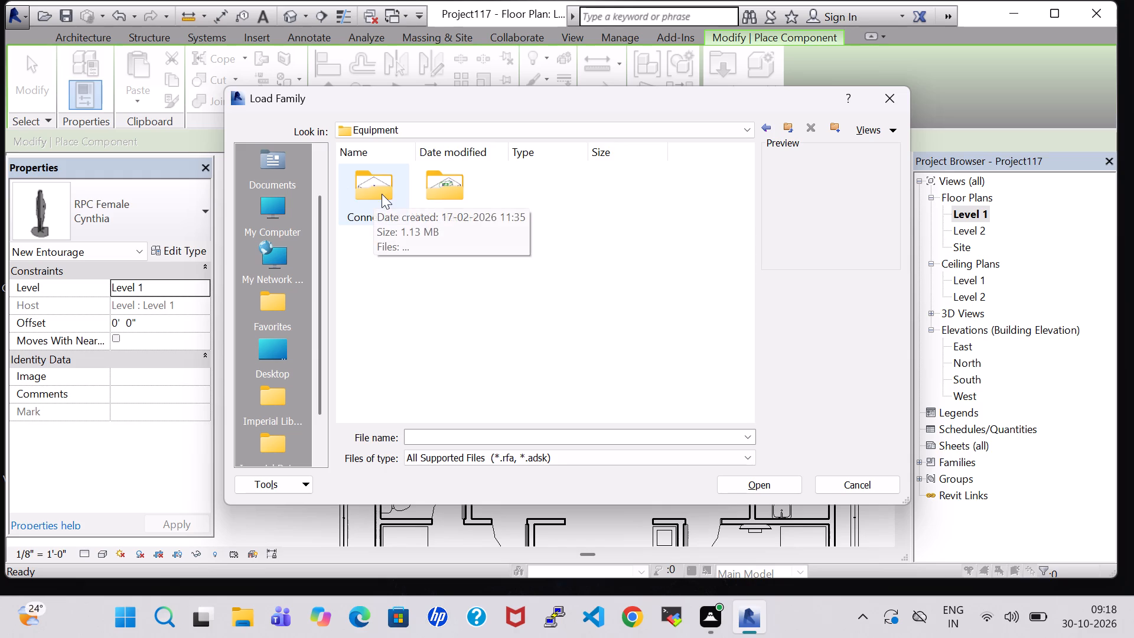
{"action": "double_click", "coordinate": [439, 196]}
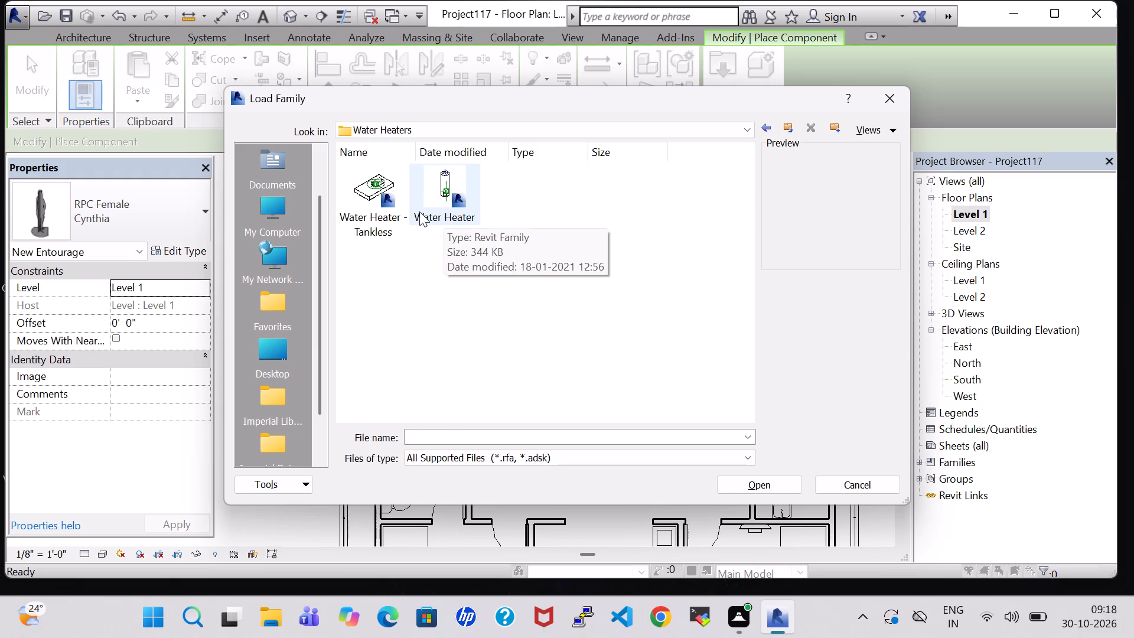
{"action": "left_click", "coordinate": [427, 210]}
{"action": "left_click", "coordinate": [374, 200]}
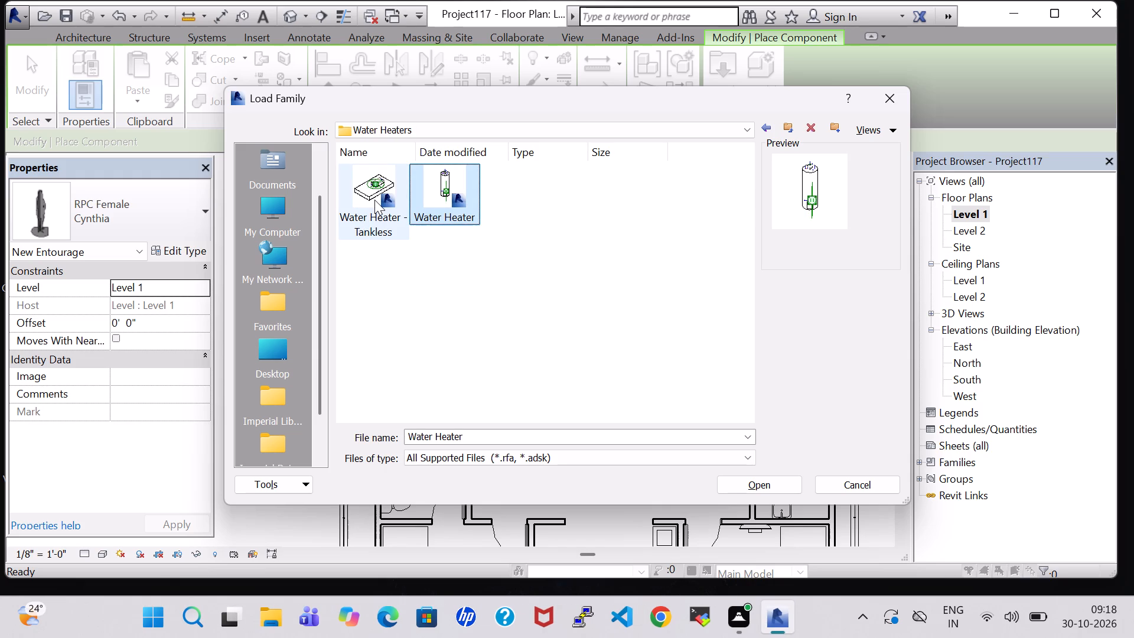
{"action": "left_click", "coordinate": [435, 201]}
{"action": "left_click", "coordinate": [763, 481]}
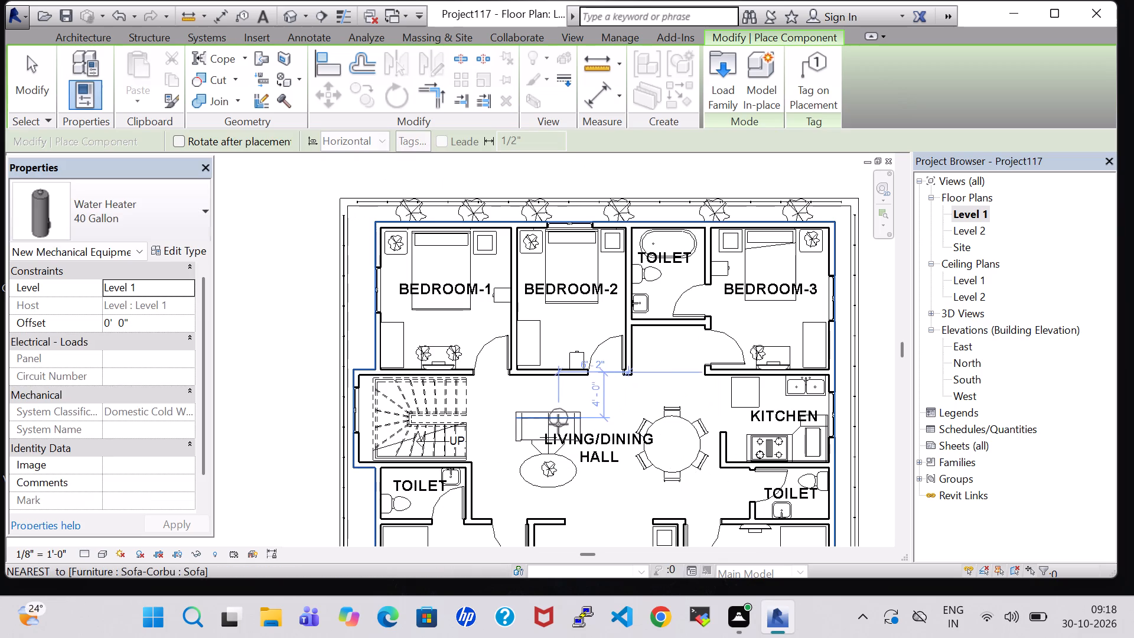
Place a 40 Gallon Water Heater beside the sink in the toilet next to the staircase.
{"action": "scroll", "coordinate": [479, 451], "scroll_direction": "up", "scroll_amount": 3}
{"action": "middle_click_drag", "start_coordinate": [479, 451], "coordinate": [517, 320]}
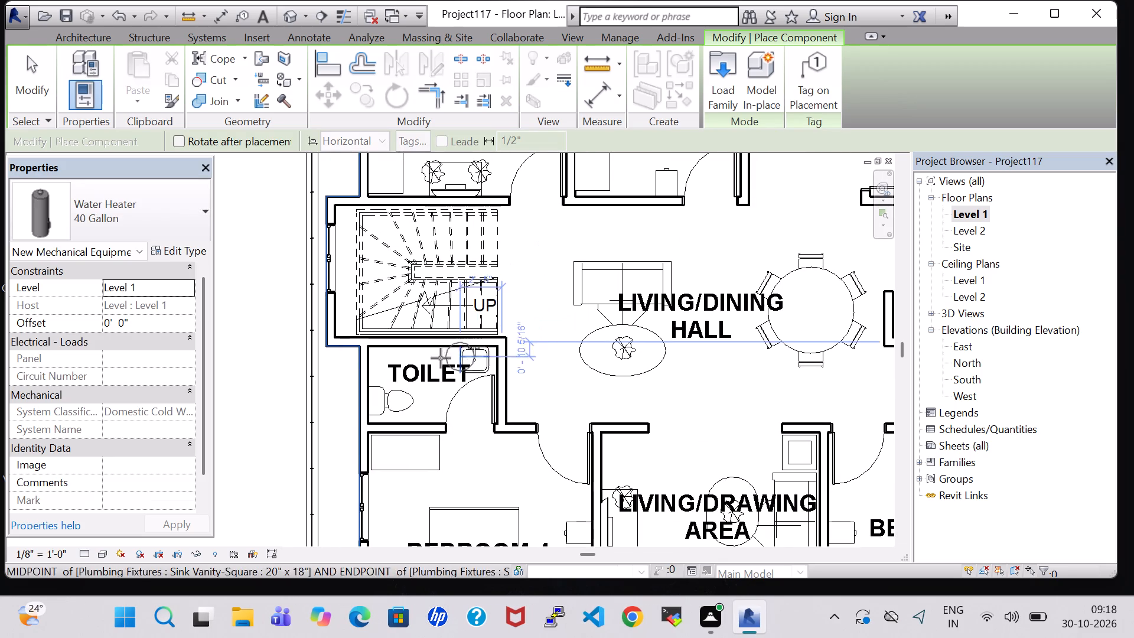
{"action": "scroll", "coordinate": [433, 358], "scroll_direction": "up", "scroll_amount": 6}
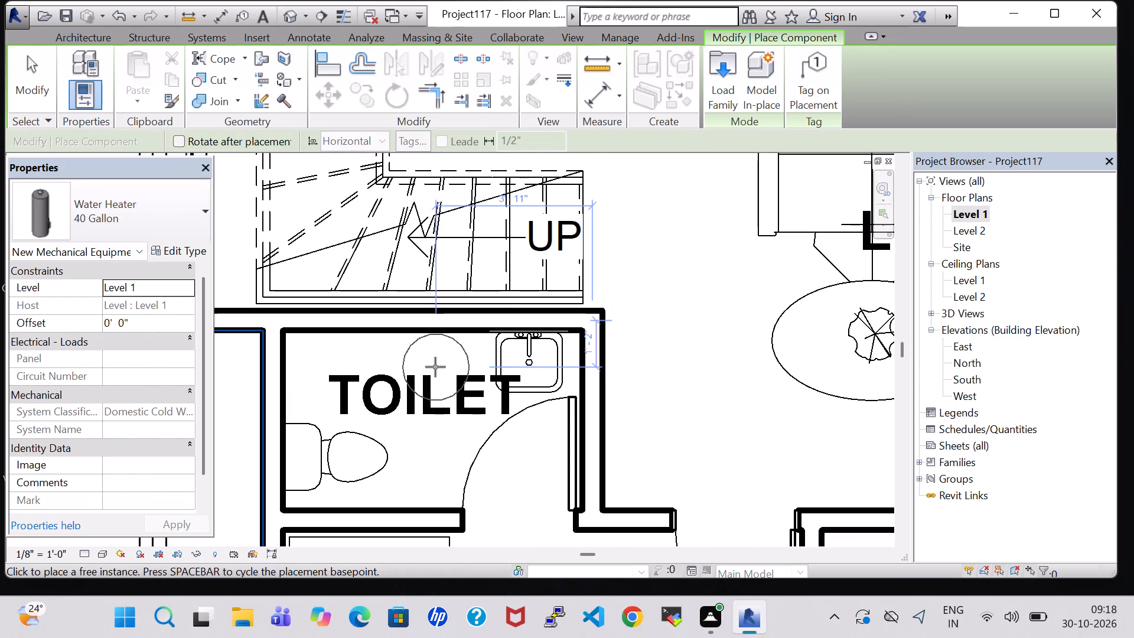
{"action": "left_click", "coordinate": [435, 367]}
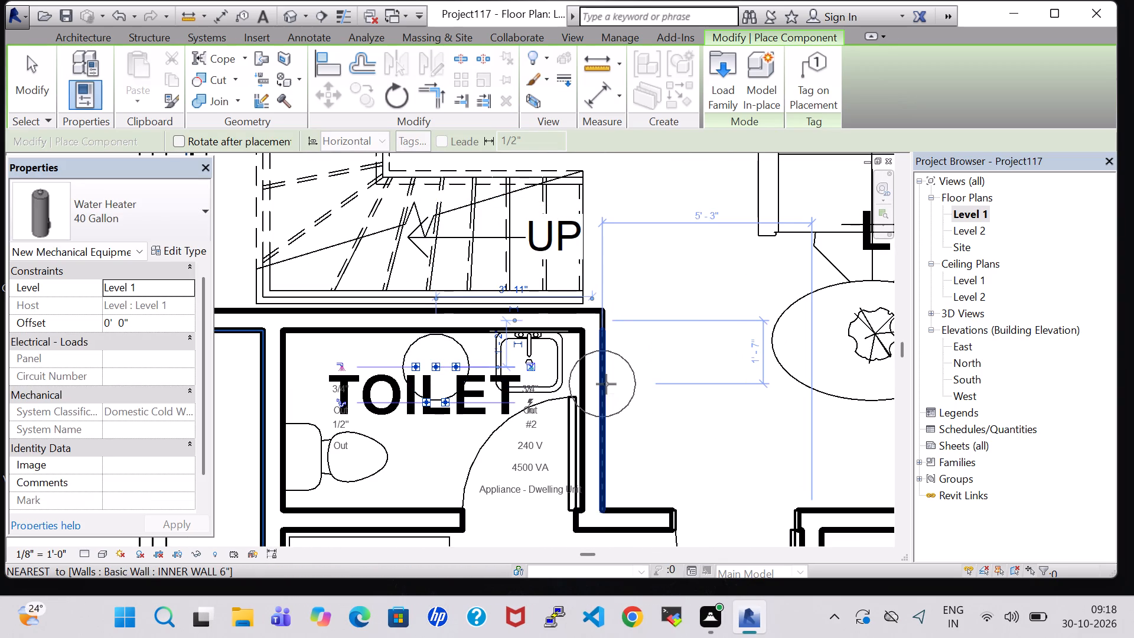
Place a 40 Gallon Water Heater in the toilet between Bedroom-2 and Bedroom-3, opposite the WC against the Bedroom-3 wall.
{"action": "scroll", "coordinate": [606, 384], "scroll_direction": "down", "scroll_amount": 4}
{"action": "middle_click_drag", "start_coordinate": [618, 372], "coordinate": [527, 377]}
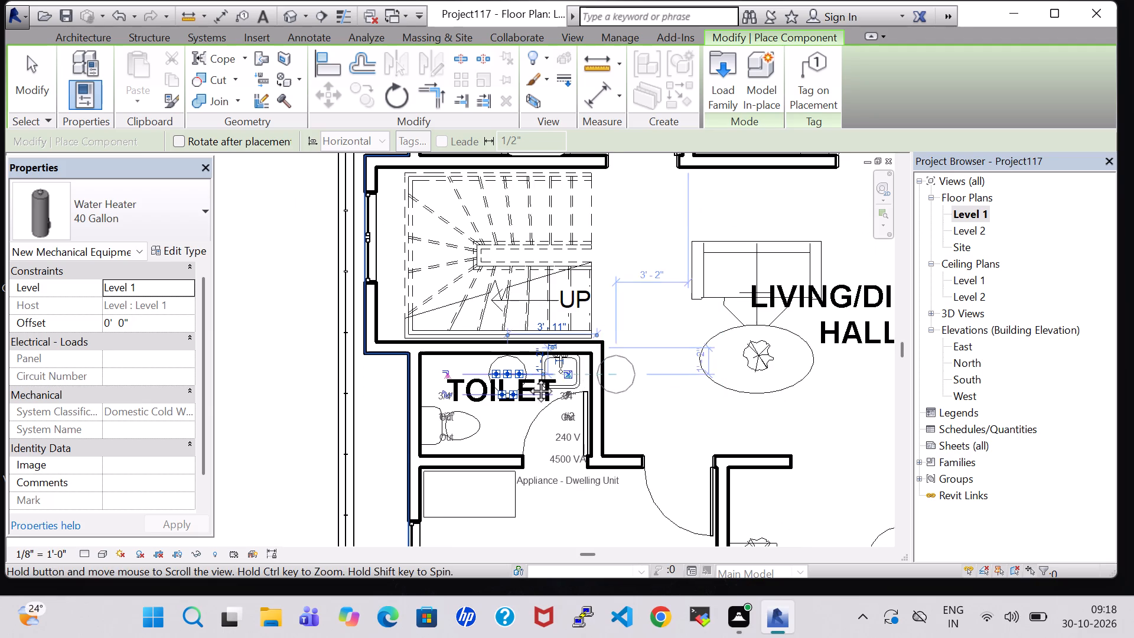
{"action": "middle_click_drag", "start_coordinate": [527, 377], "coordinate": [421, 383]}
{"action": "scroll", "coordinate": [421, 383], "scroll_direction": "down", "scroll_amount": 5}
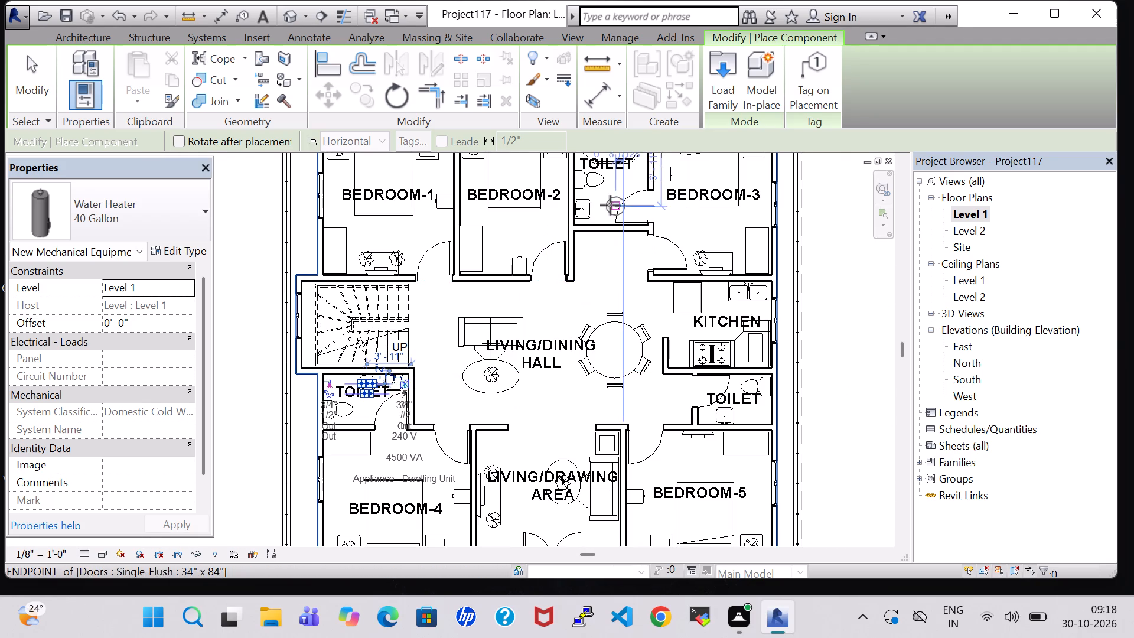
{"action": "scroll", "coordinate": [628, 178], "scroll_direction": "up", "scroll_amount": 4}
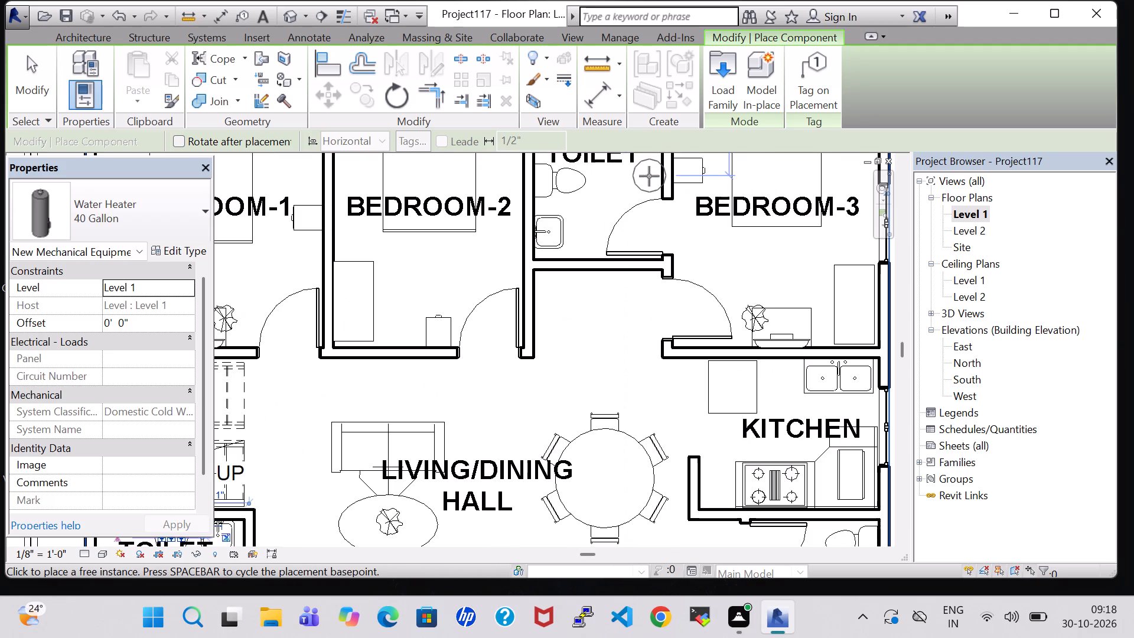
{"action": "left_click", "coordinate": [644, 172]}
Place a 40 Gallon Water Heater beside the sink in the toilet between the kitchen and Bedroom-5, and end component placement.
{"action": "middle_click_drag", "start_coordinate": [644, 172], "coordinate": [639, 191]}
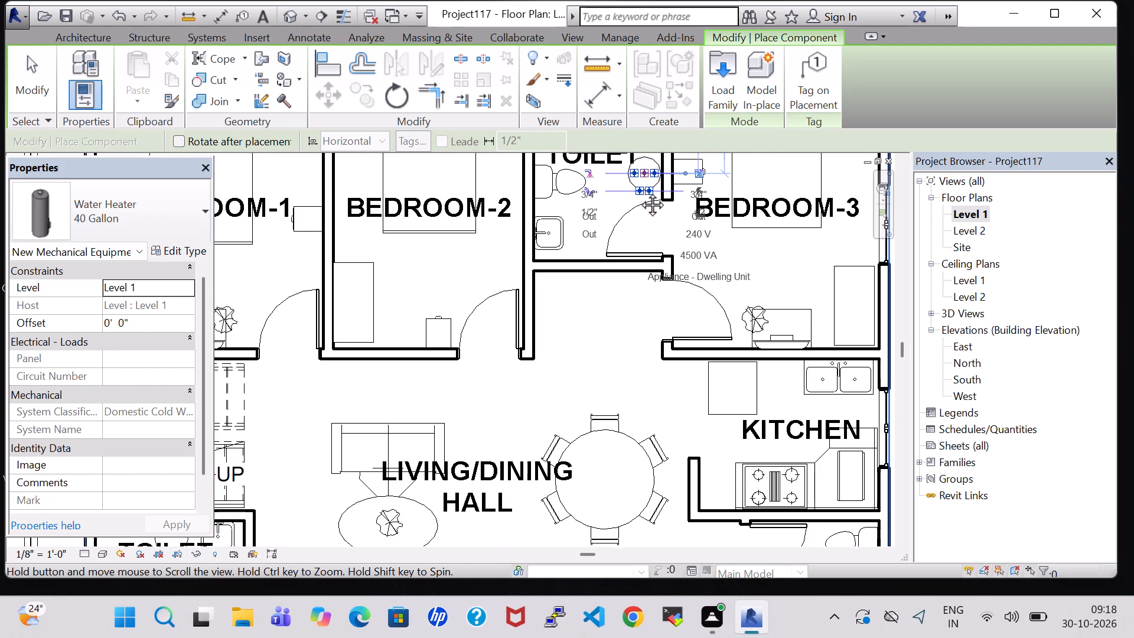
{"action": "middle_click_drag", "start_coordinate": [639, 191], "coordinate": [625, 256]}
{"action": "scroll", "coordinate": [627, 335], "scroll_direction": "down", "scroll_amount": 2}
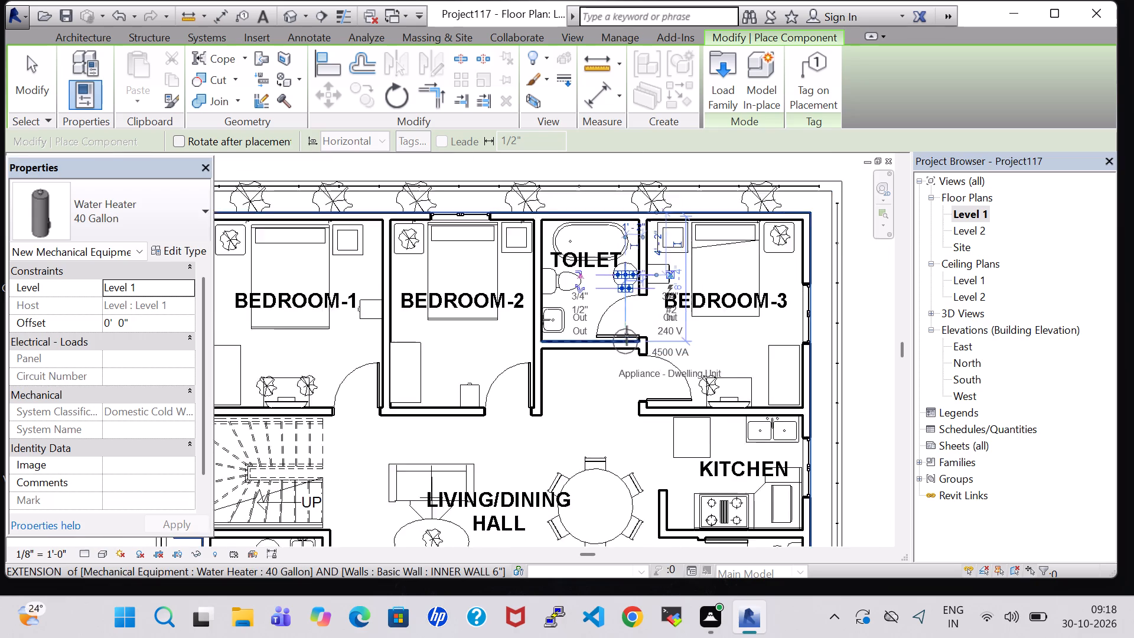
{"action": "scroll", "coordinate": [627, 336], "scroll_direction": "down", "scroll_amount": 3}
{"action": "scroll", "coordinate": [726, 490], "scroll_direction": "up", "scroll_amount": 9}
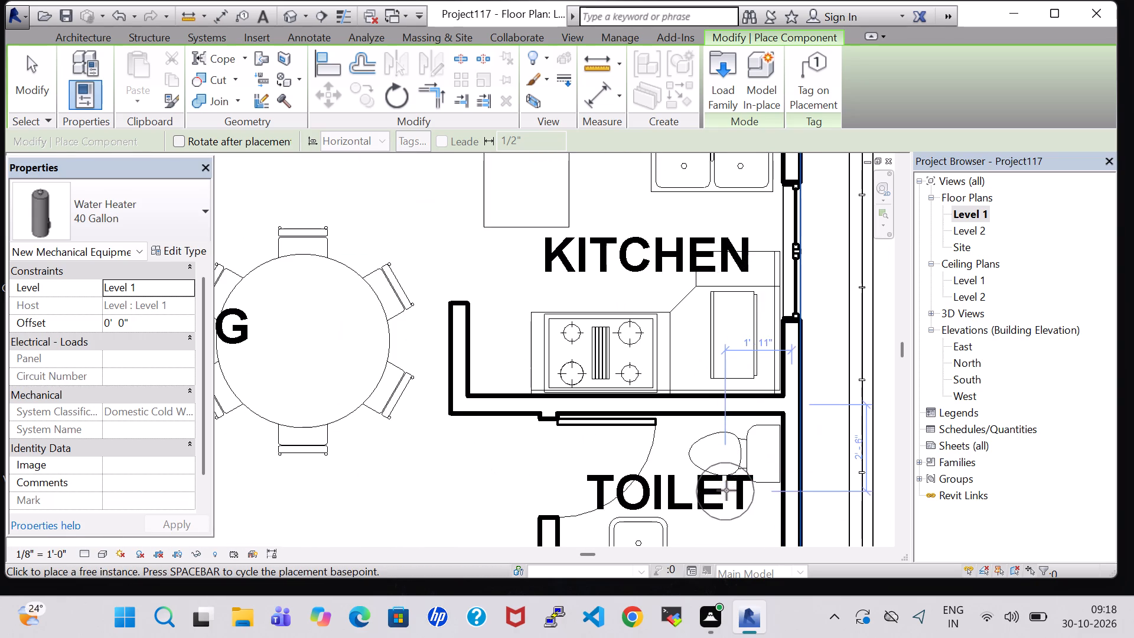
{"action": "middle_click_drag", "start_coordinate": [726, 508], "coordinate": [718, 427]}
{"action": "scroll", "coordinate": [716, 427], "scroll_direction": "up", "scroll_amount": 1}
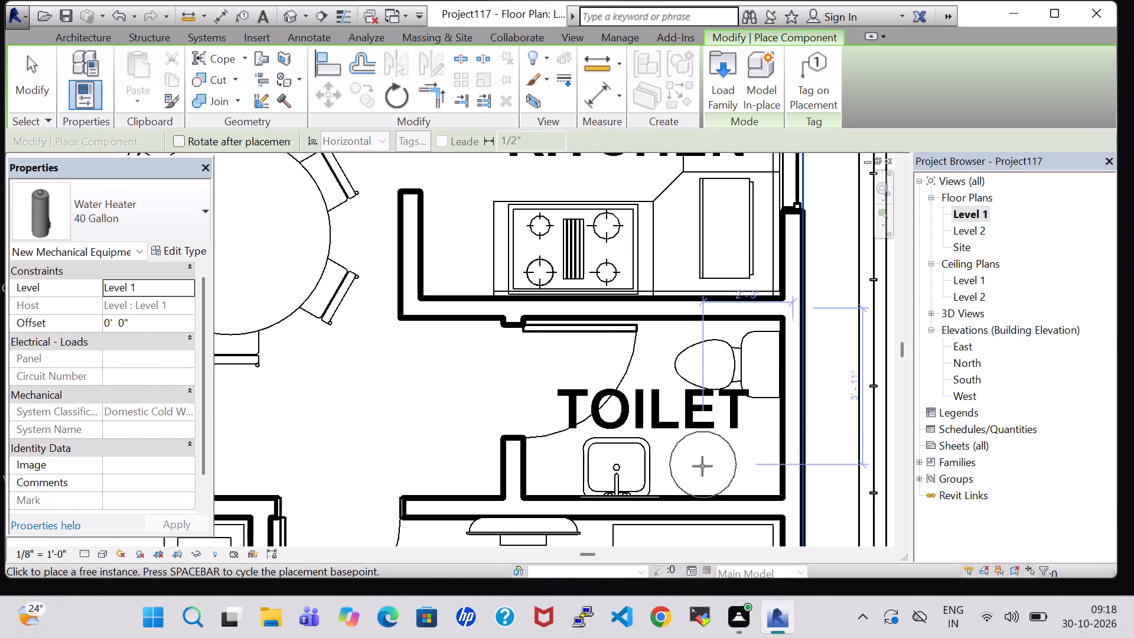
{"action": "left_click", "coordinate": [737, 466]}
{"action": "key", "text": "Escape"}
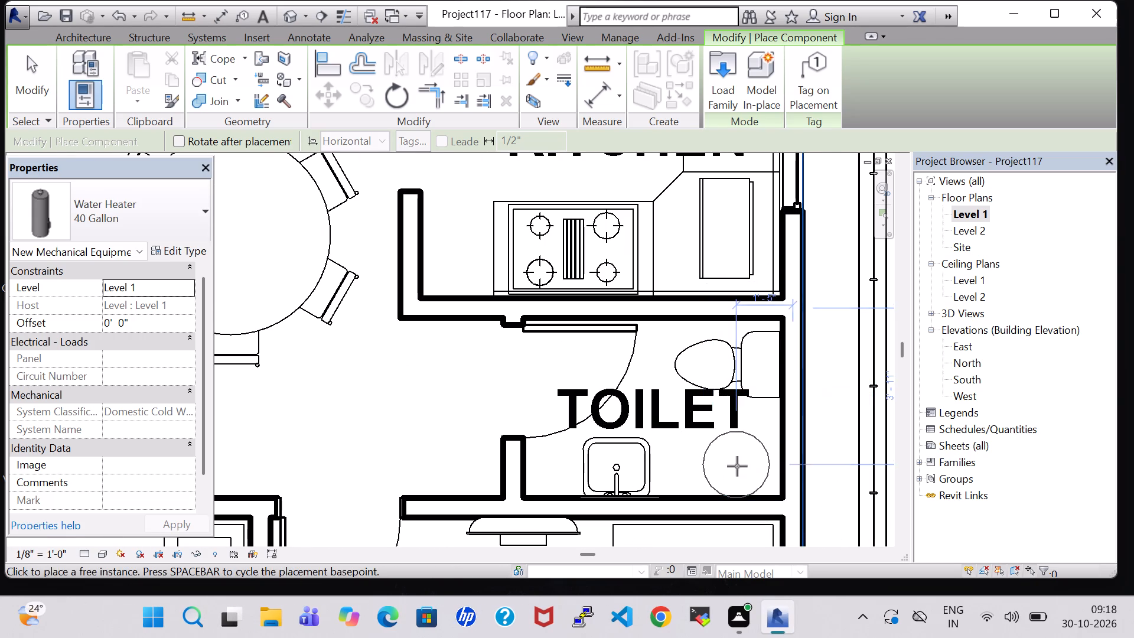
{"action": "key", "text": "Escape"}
Open the 3D view and hide the Roofs category through its Visibility/Graphic Overrides.
{"action": "left_click", "coordinate": [294, 14]}
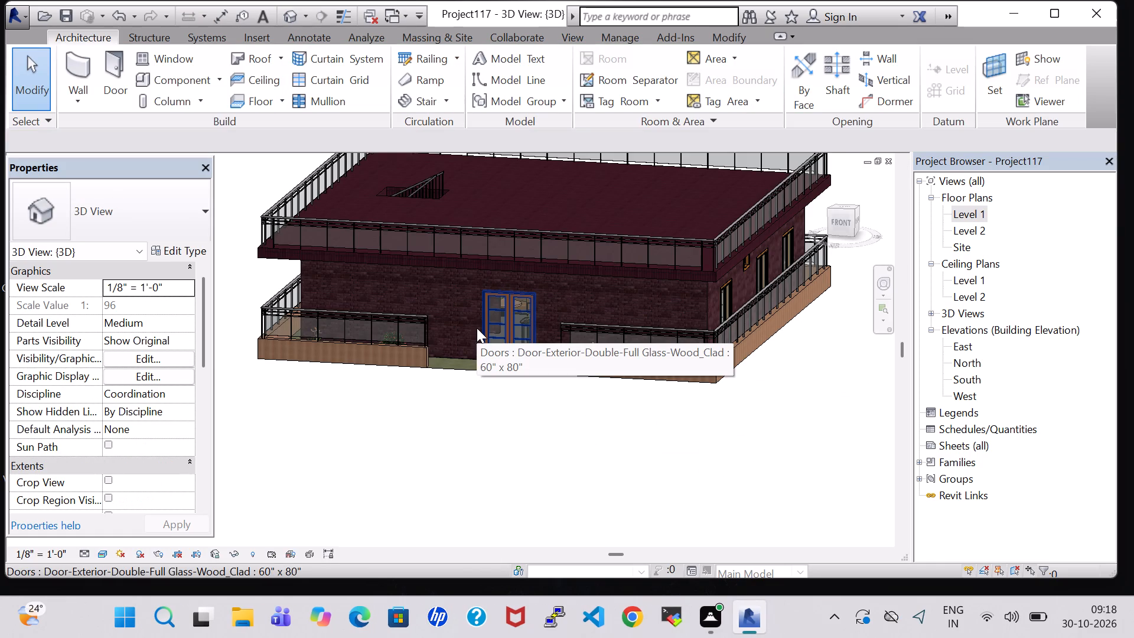
{"action": "type", "text": "VG"}
{"action": "scroll", "coordinate": [269, 305], "scroll_direction": "down", "scroll_amount": 4}
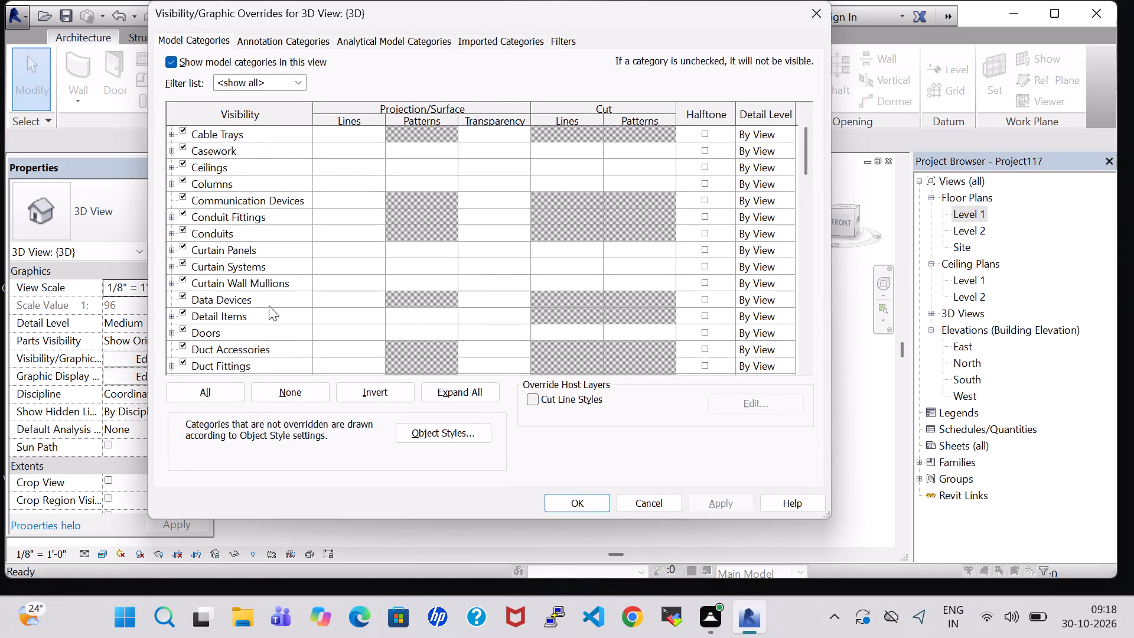
{"action": "scroll", "coordinate": [269, 305], "scroll_direction": "down", "scroll_amount": 20}
{"action": "scroll", "coordinate": [269, 305], "scroll_direction": "down", "scroll_amount": 2}
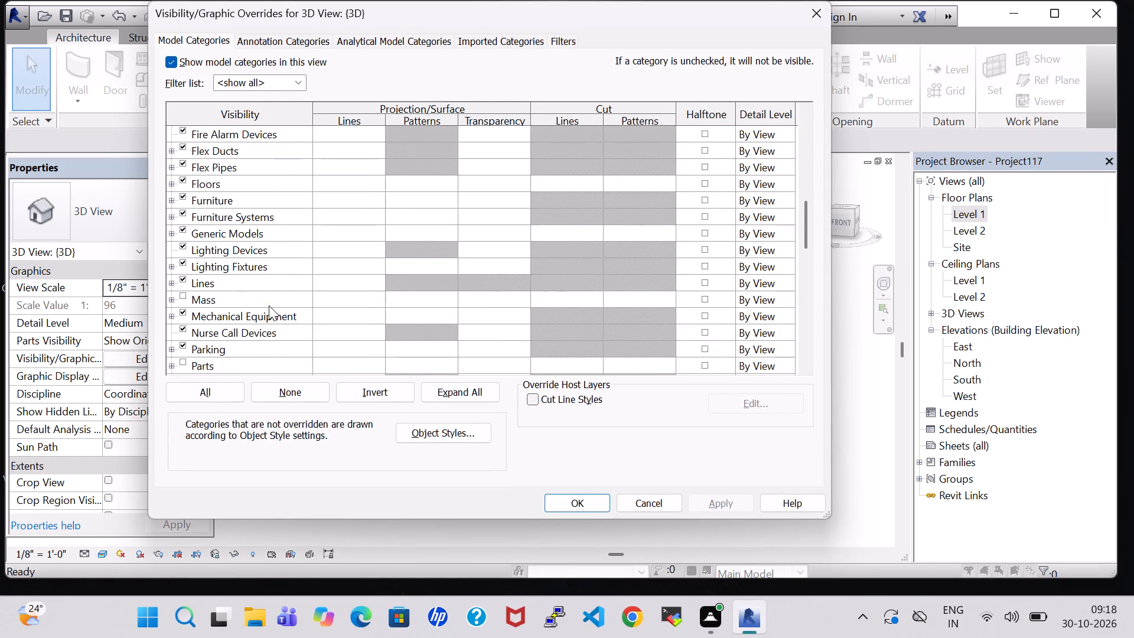
{"action": "key", "text": "r"}
{"action": "scroll", "coordinate": [206, 365], "scroll_direction": "down", "scroll_amount": 2}
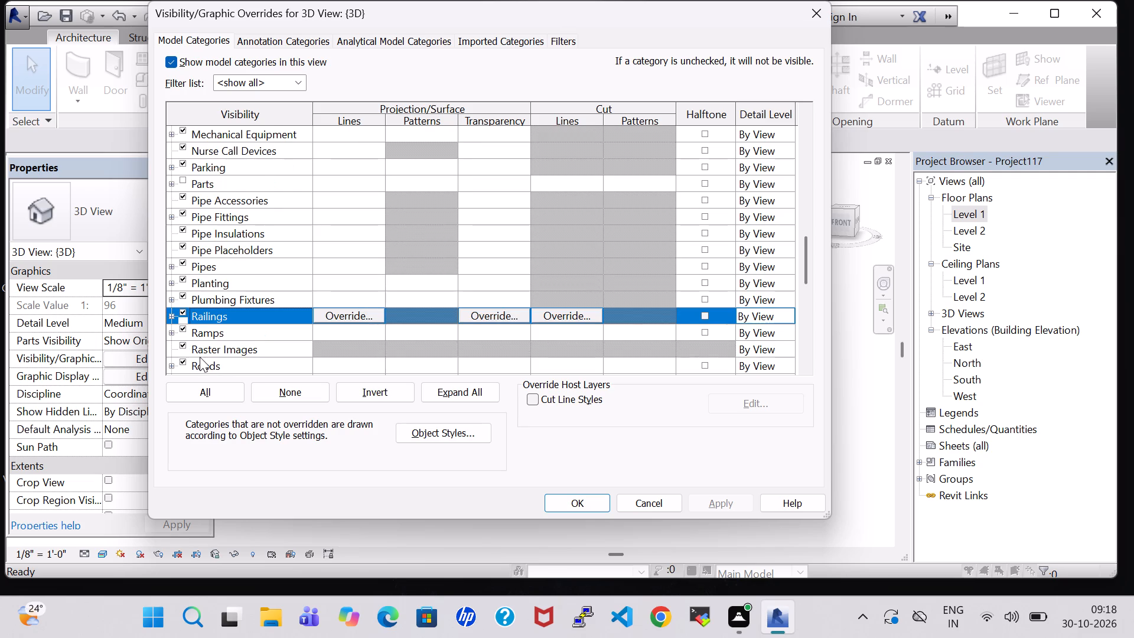
{"action": "scroll", "coordinate": [176, 357], "scroll_direction": "down", "scroll_amount": 2}
{"action": "left_click", "coordinate": [183, 345]}
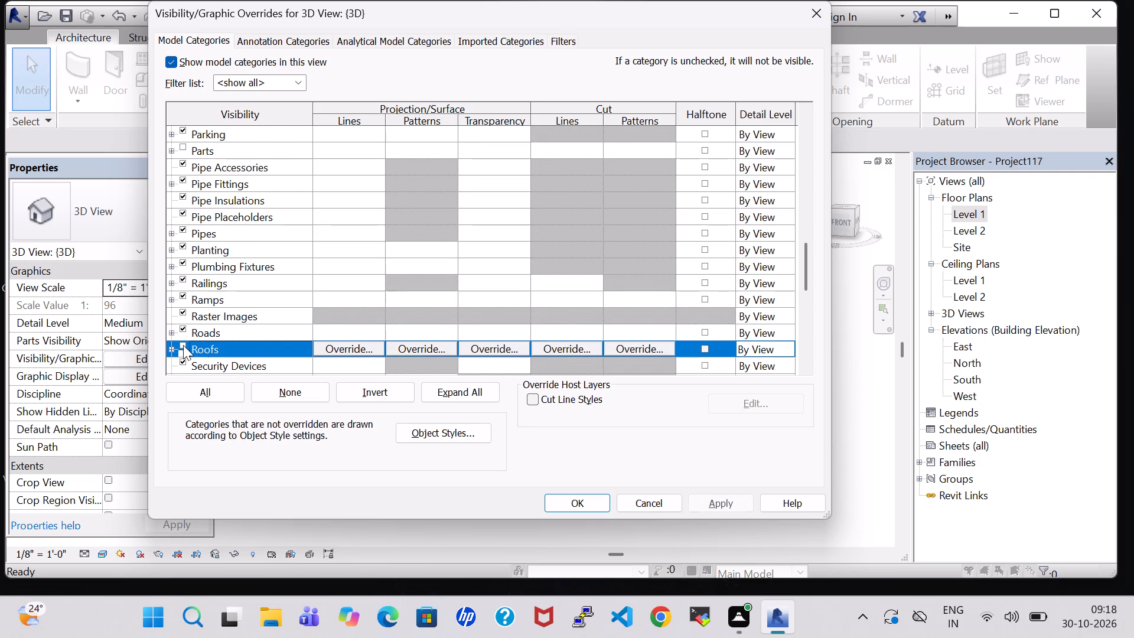
{"action": "left_click", "coordinate": [598, 499]}
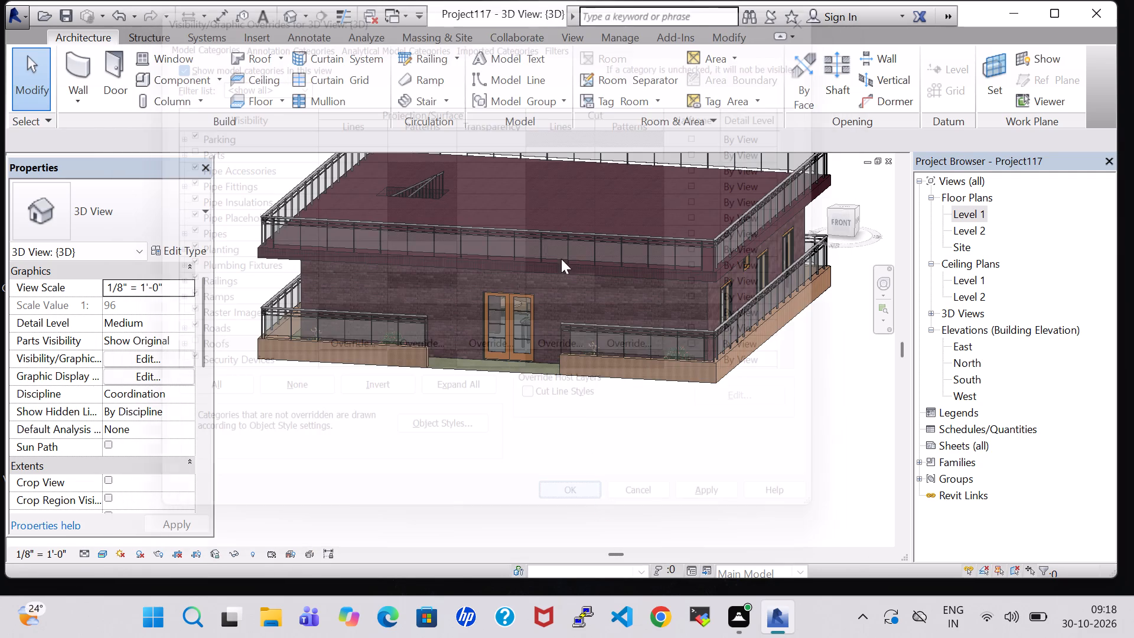
Examine the house interior in 3D from above, focusing on the water heater in the toilet beside the kitchen.
{"action": "middle_click_drag", "start_coordinate": [586, 204], "coordinate": [599, 384], "text": "shift"}
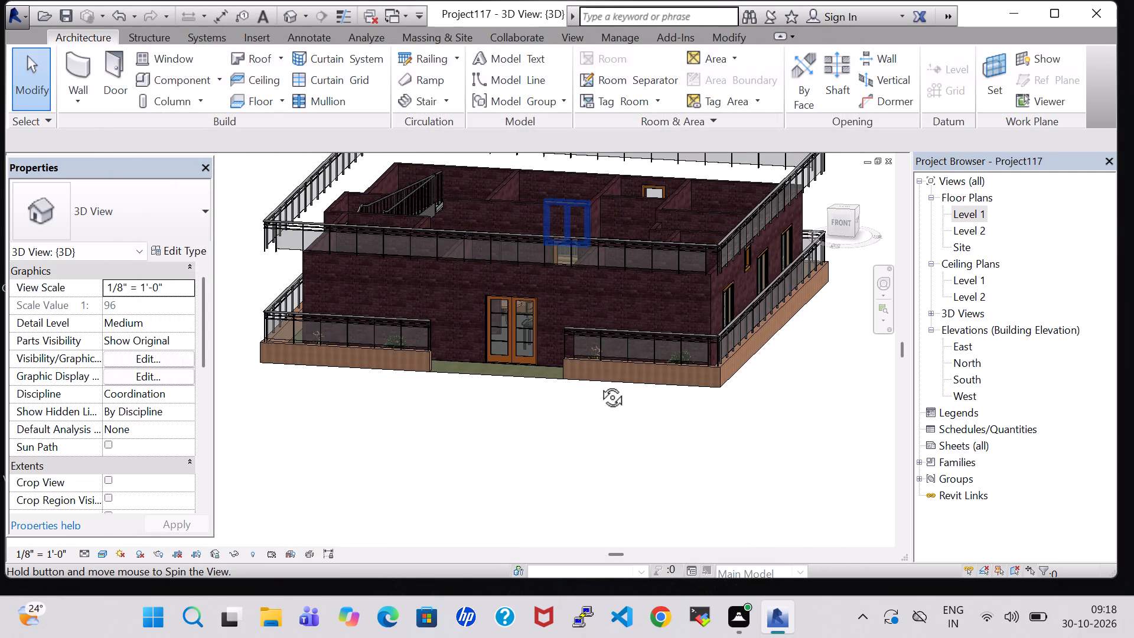
{"action": "middle_click_drag", "start_coordinate": [599, 384], "coordinate": [611, 473], "text": "shift"}
{"action": "middle_click_drag", "start_coordinate": [692, 279], "coordinate": [689, 344]}
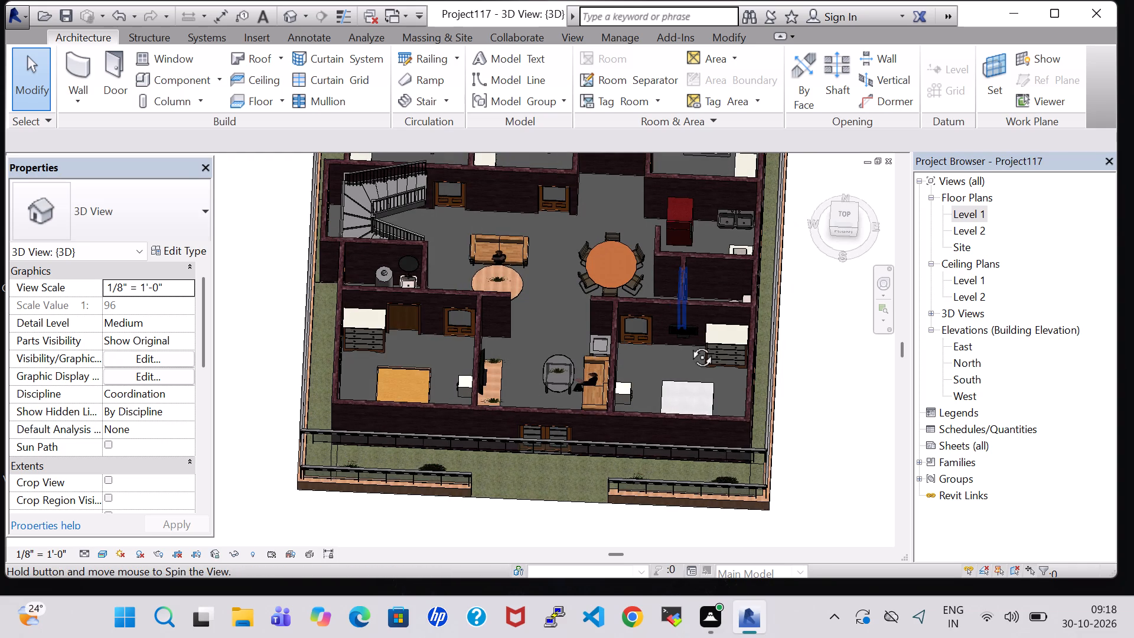
{"action": "middle_click_drag", "start_coordinate": [689, 344], "coordinate": [689, 365]}
{"action": "scroll", "coordinate": [767, 249], "scroll_direction": "up", "scroll_amount": 11}
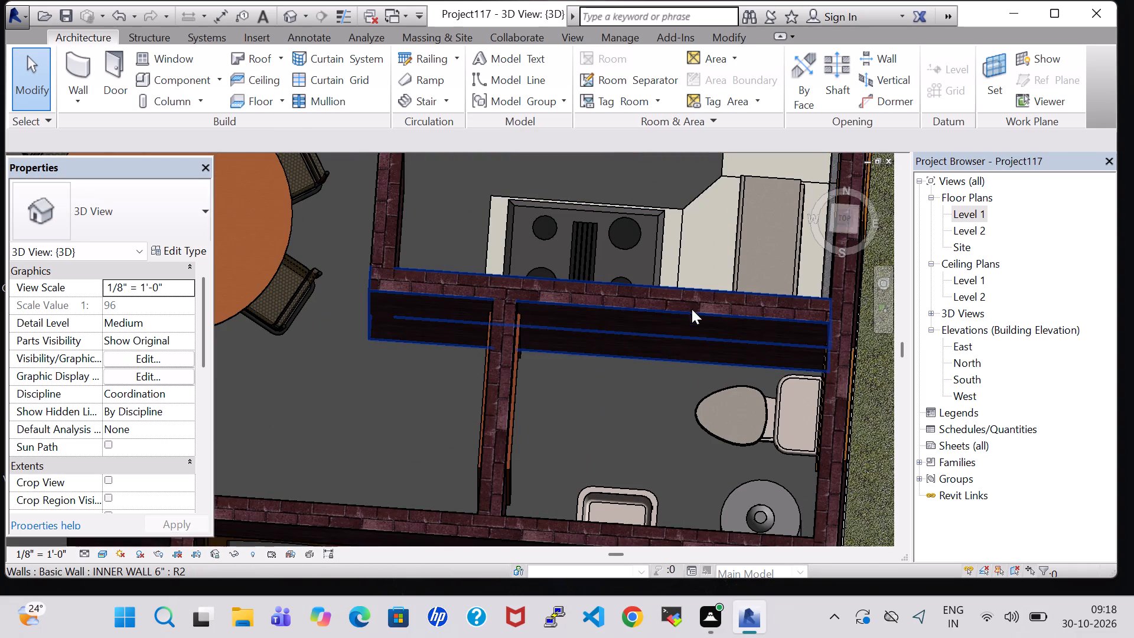
{"action": "middle_click_drag", "start_coordinate": [670, 373], "coordinate": [763, 380], "text": "shift"}
{"action": "middle_click_drag", "start_coordinate": [346, 135], "coordinate": [572, 281]}
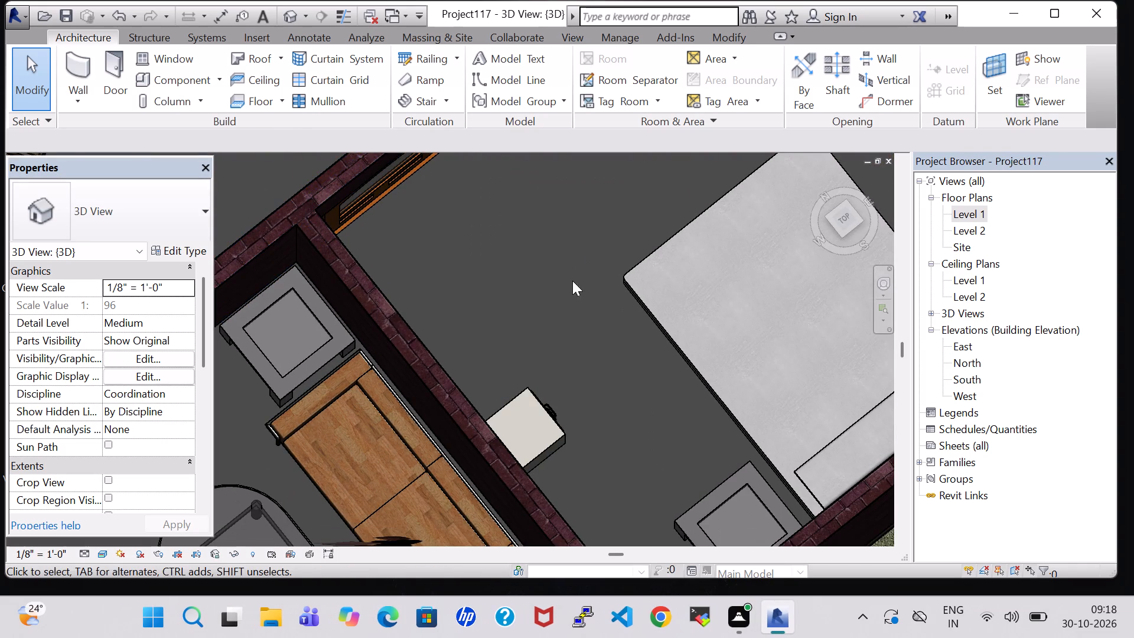
{"action": "middle_click_drag", "start_coordinate": [572, 281], "coordinate": [576, 283]}
{"action": "middle_click_drag", "start_coordinate": [409, 241], "coordinate": [800, 413]}
{"action": "middle_click_drag", "start_coordinate": [667, 246], "coordinate": [500, 481]}
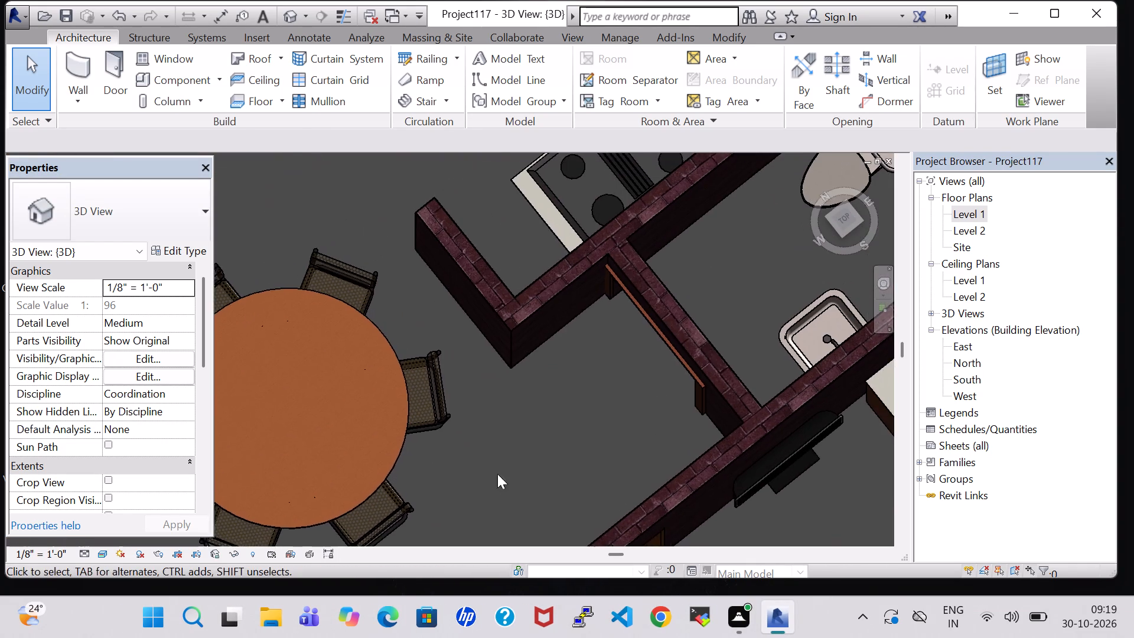
{"action": "middle_click_drag", "start_coordinate": [510, 452], "coordinate": [610, 451], "text": "shift"}
{"action": "middle_click_drag", "start_coordinate": [331, 220], "coordinate": [393, 637]}
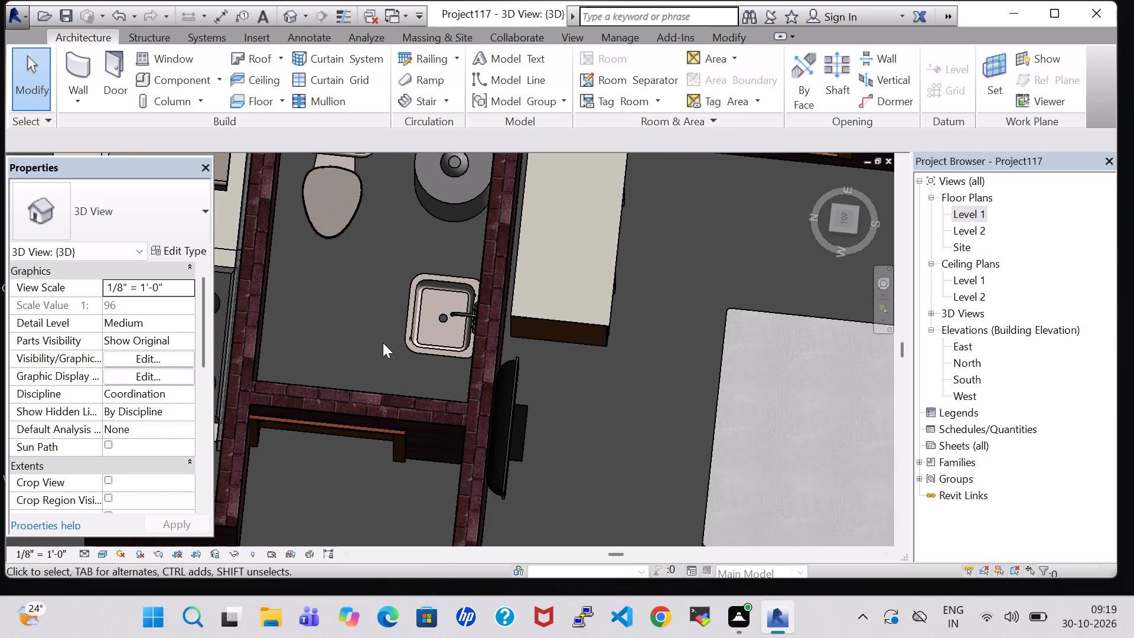
{"action": "middle_click_drag", "start_coordinate": [383, 343], "coordinate": [415, 295], "text": "shift"}
{"action": "scroll", "coordinate": [415, 314], "scroll_direction": "up", "scroll_amount": 1, "text": "shift"}
{"action": "middle_click_drag", "start_coordinate": [330, 276], "coordinate": [563, 280]}
{"action": "middle_click_drag", "start_coordinate": [358, 273], "coordinate": [395, 273], "text": "shift"}
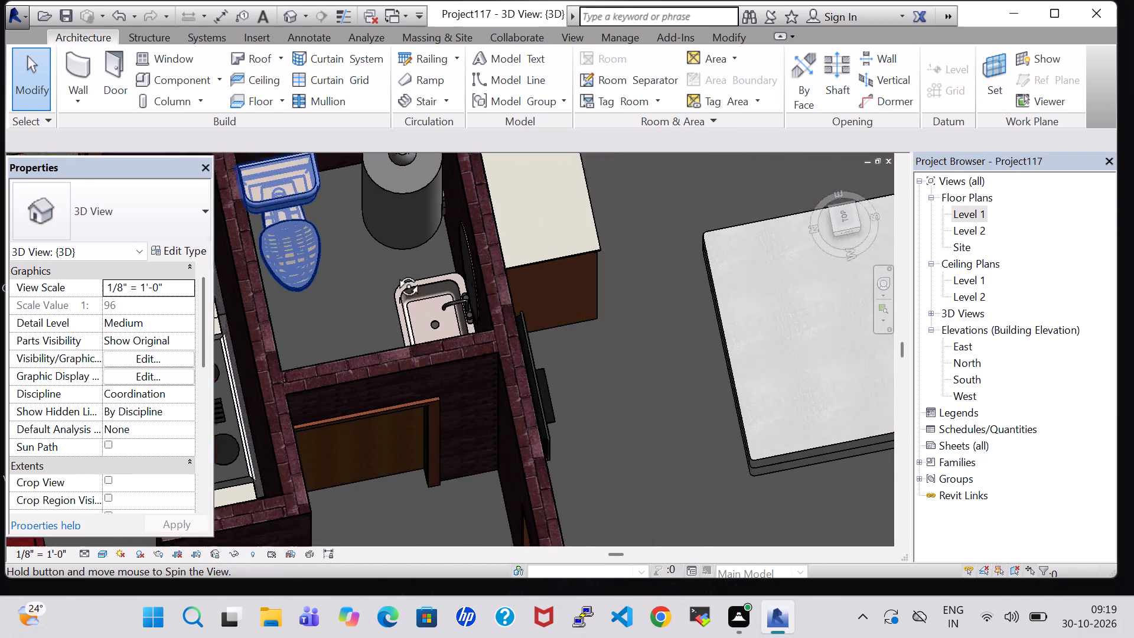
{"action": "middle_click_drag", "start_coordinate": [395, 273], "coordinate": [426, 260], "text": "shift"}
{"action": "middle_click_drag", "start_coordinate": [271, 294], "coordinate": [681, 293]}
{"action": "middle_click_drag", "start_coordinate": [406, 357], "coordinate": [406, 304], "text": "shift"}
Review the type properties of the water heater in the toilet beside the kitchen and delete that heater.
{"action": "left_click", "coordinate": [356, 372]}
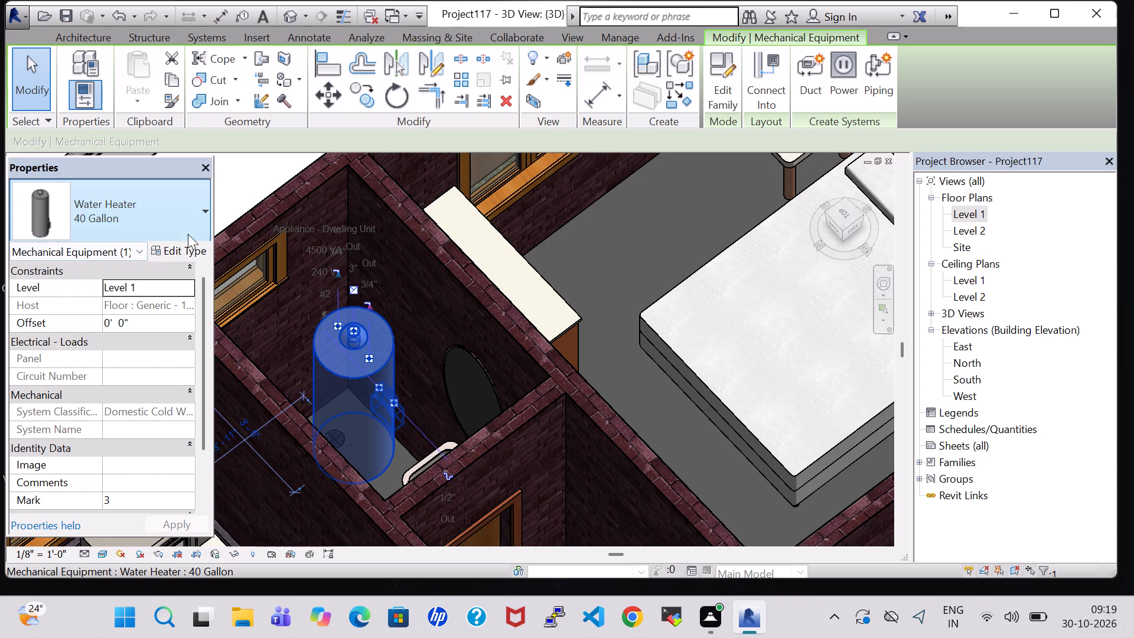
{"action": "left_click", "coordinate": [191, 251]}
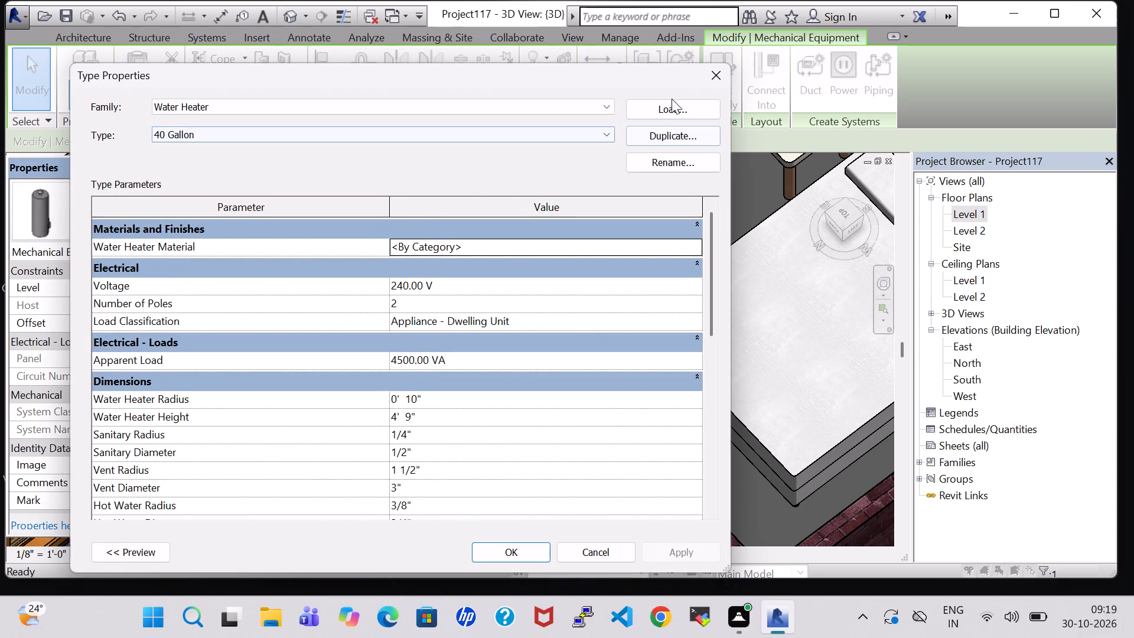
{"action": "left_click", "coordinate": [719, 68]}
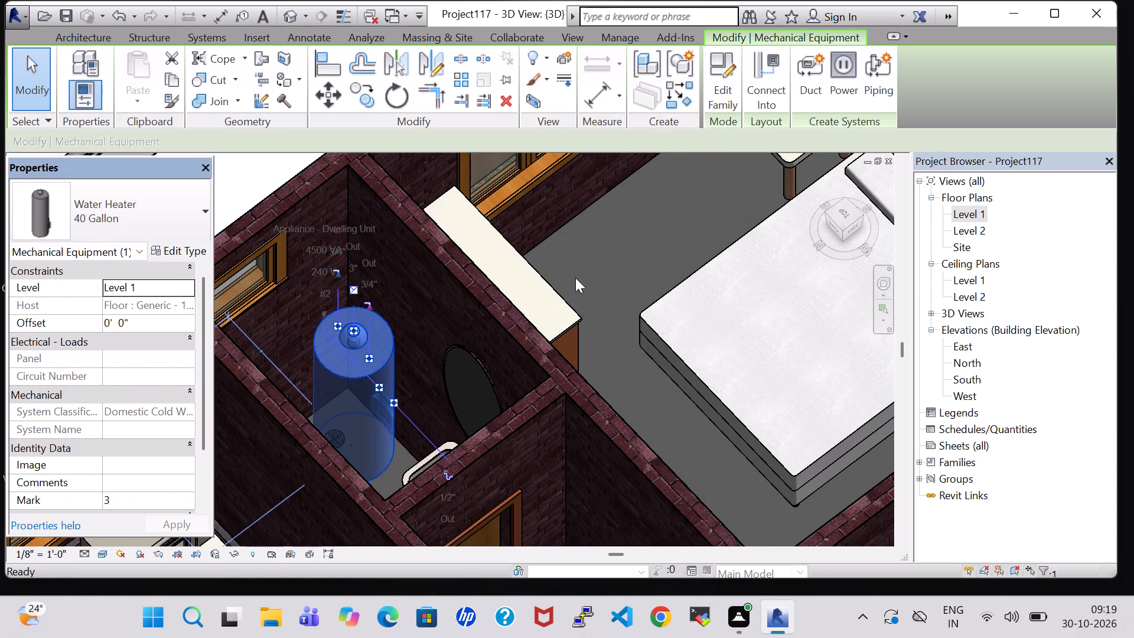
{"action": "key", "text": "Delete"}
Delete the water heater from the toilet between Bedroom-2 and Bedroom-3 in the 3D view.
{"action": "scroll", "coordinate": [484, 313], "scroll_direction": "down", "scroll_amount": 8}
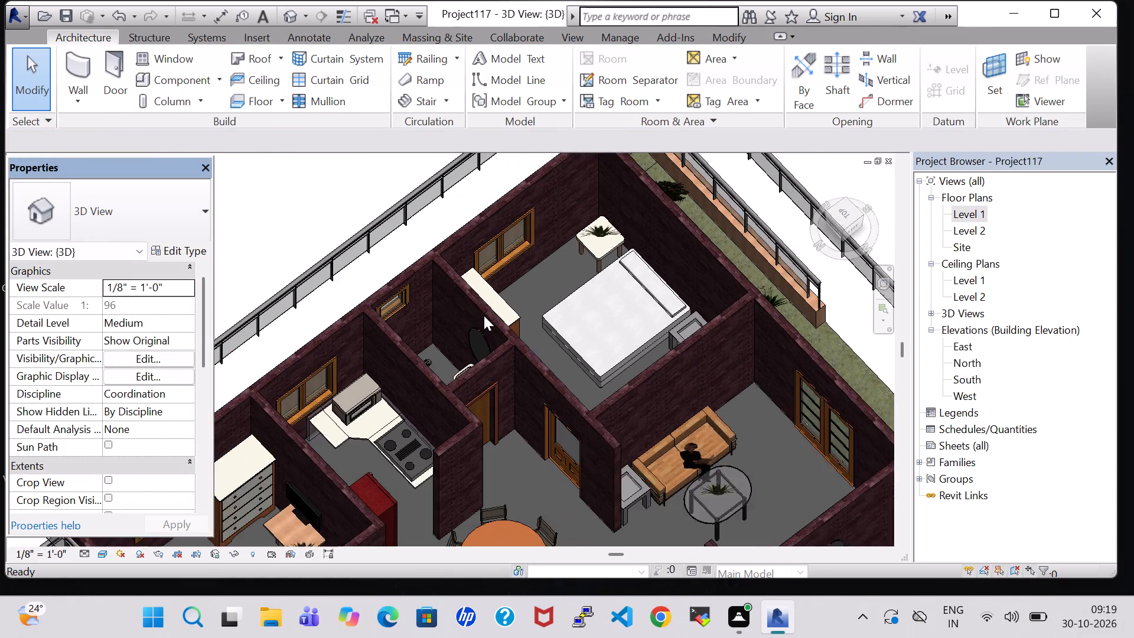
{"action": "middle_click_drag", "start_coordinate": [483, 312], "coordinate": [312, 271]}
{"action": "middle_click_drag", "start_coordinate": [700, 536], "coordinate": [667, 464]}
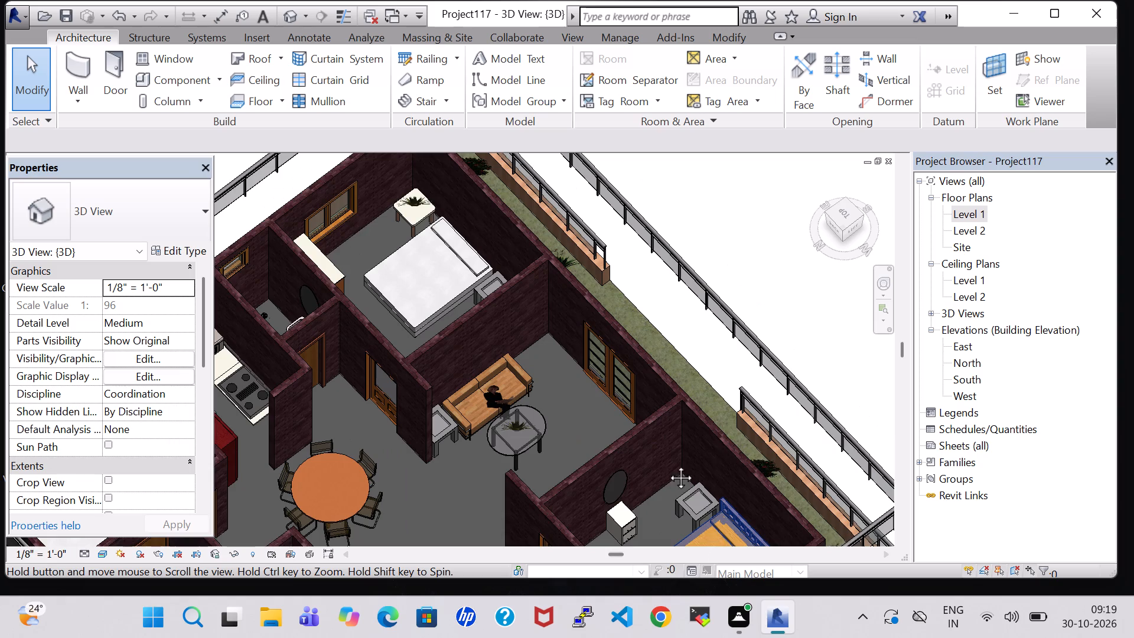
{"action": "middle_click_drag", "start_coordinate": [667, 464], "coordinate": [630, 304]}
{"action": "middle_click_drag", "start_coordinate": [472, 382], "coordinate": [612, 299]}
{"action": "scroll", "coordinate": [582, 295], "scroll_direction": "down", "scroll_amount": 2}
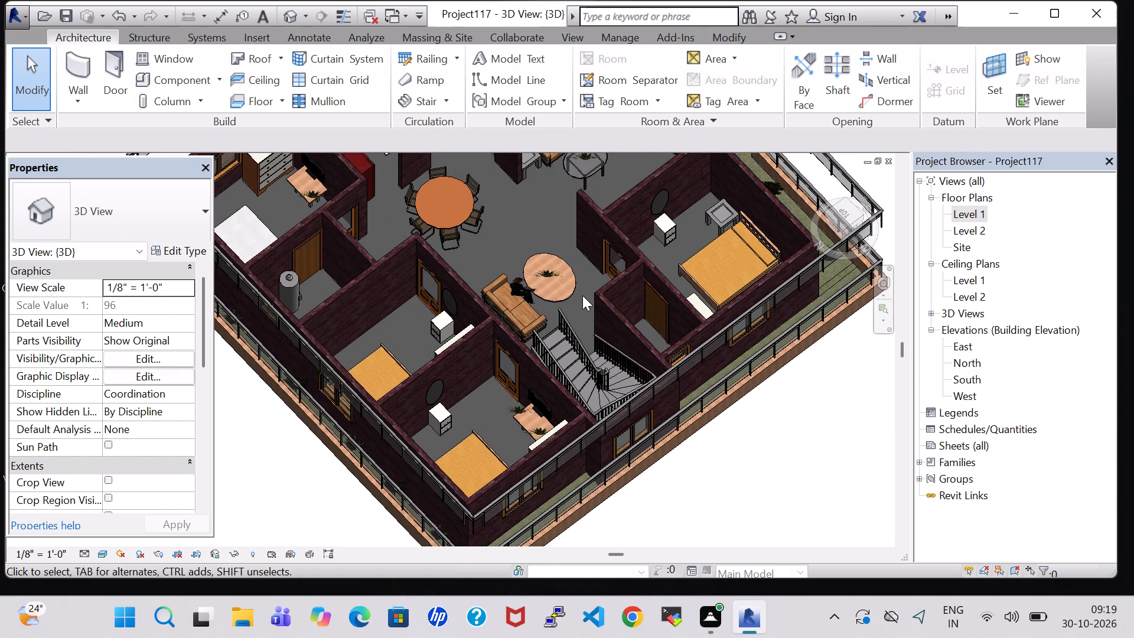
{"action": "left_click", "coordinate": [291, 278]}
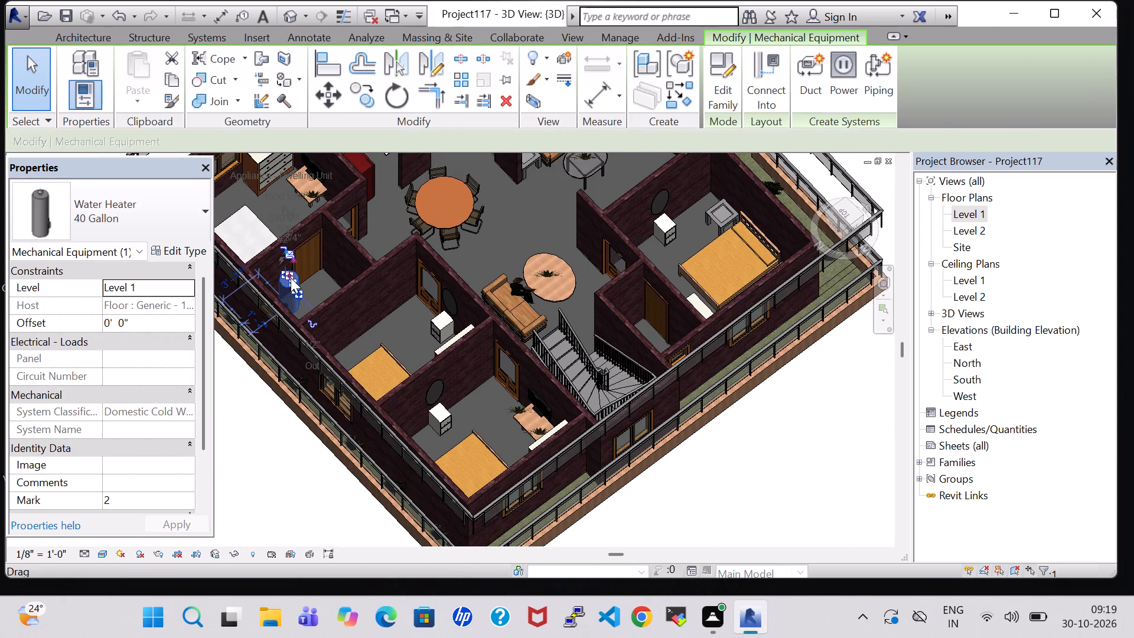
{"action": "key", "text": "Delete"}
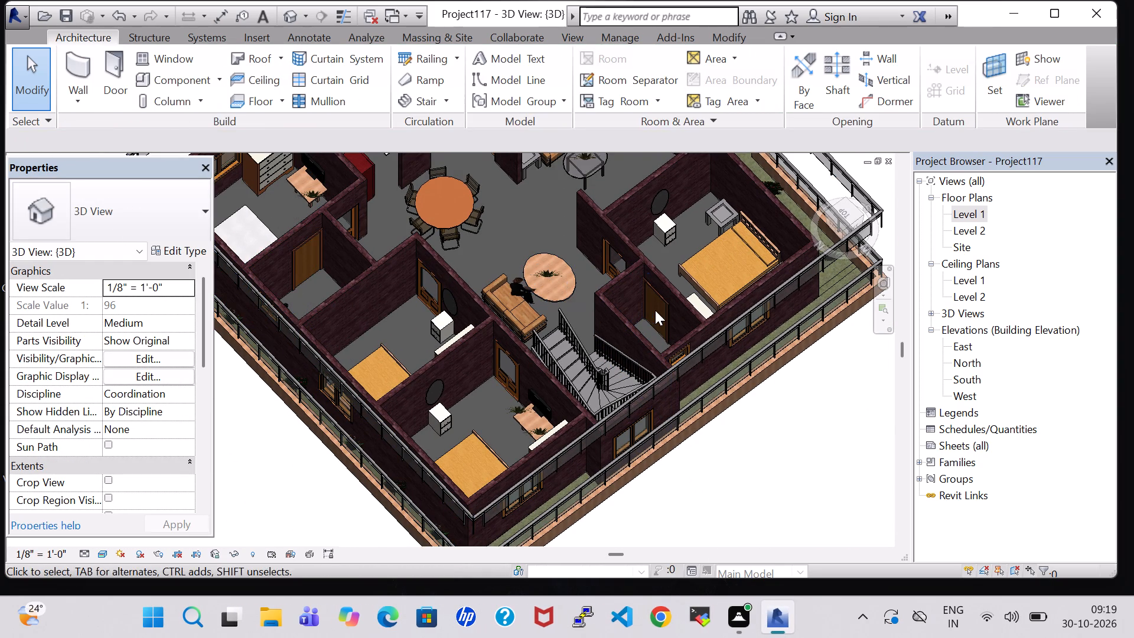
Delete the water heater beside the sink in the toilet next to the staircase.
{"action": "middle_click_drag", "start_coordinate": [655, 310], "coordinate": [648, 427], "text": "shift"}
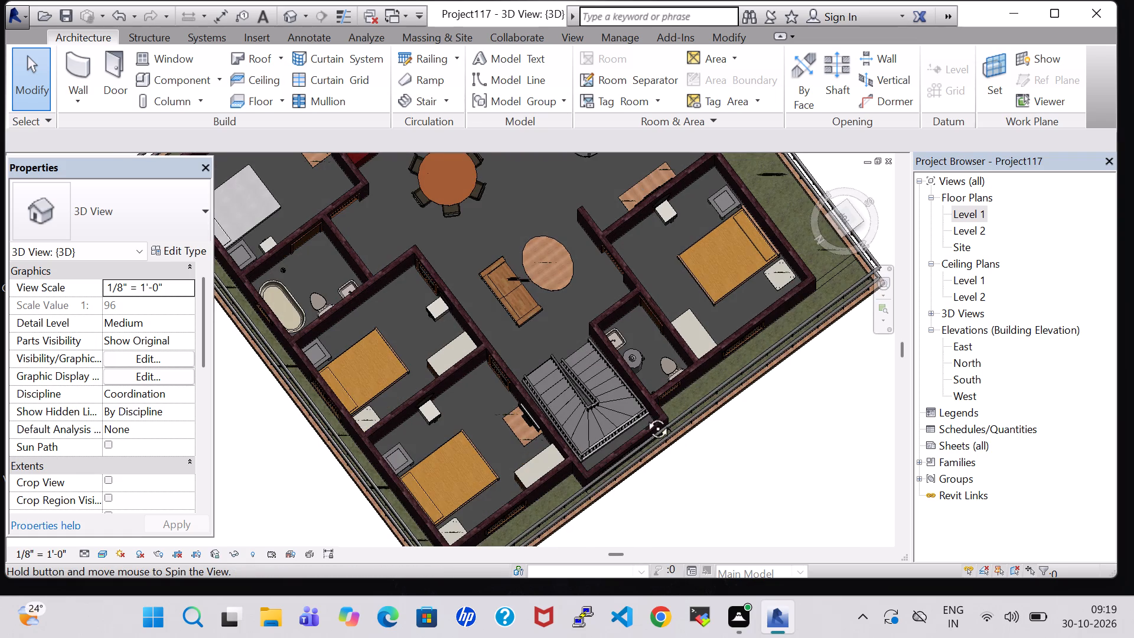
{"action": "scroll", "coordinate": [619, 364], "scroll_direction": "up", "scroll_amount": 7}
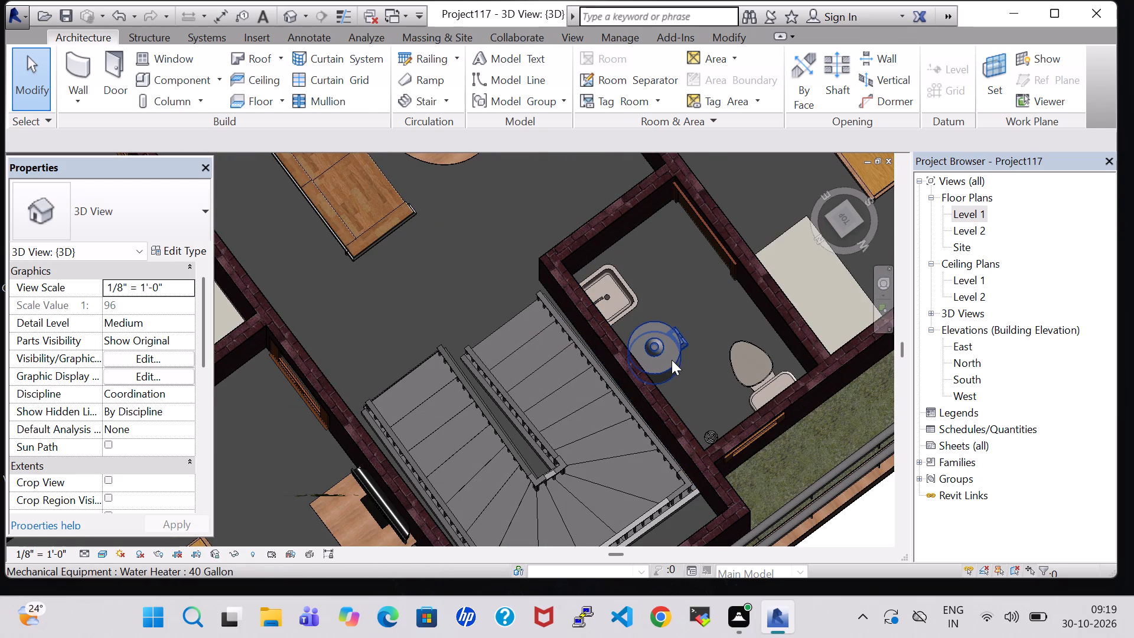
{"action": "left_click", "coordinate": [672, 360]}
{"action": "key", "text": "Delete"}
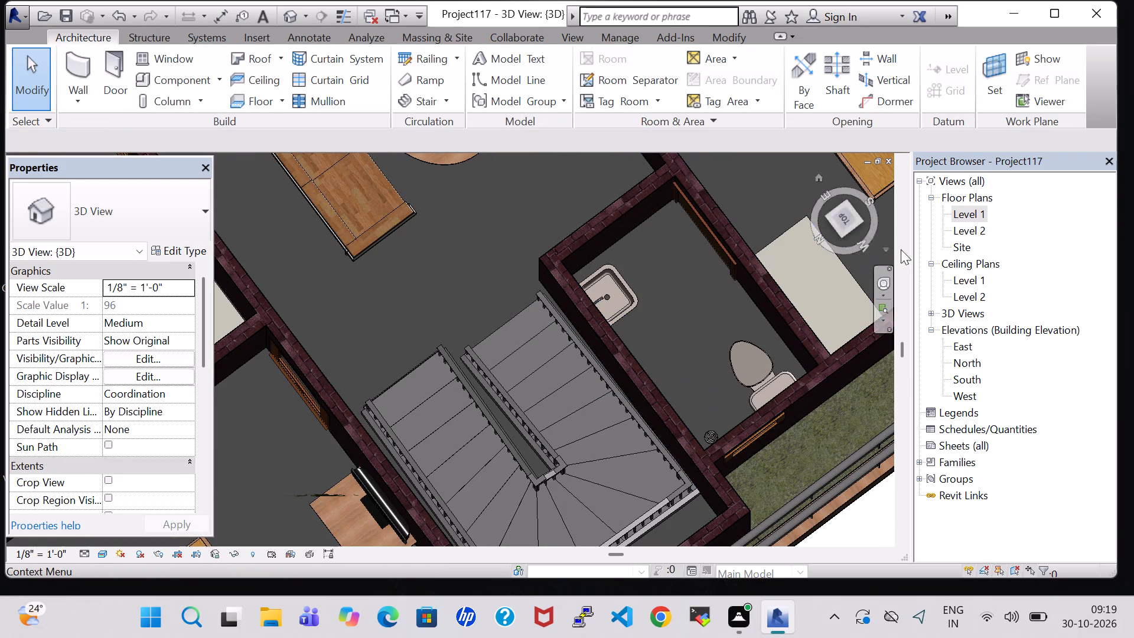
From the Level 1 floor plan, load the Water Heater family from the Plumbing library's Architectural Equipment folder, overwriting the existing version.
{"action": "double_click", "coordinate": [980, 210]}
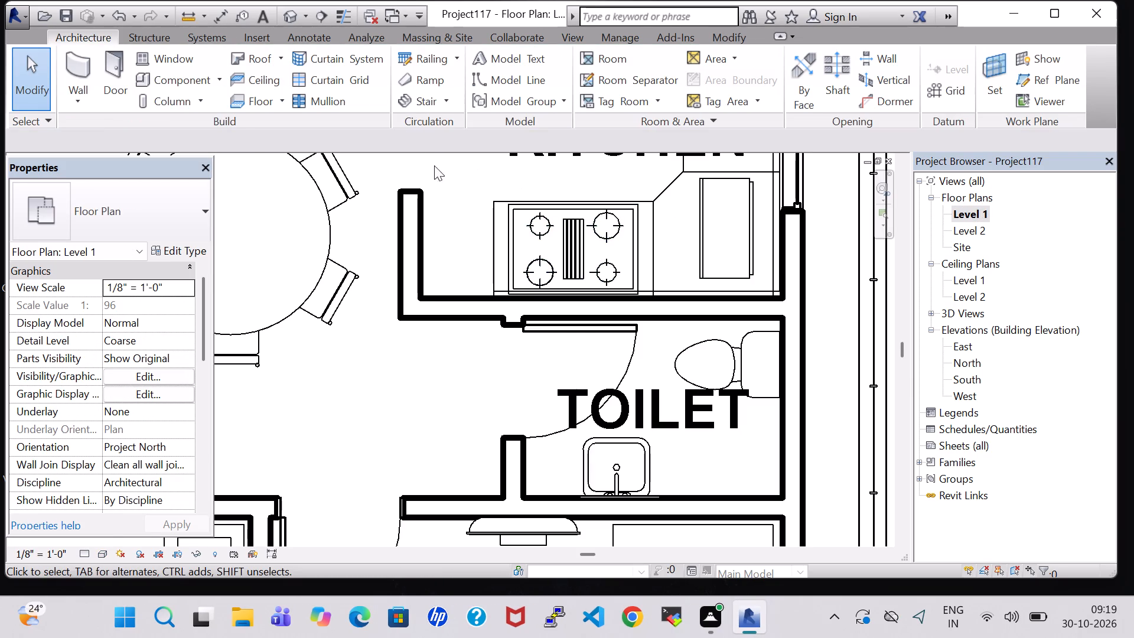
{"action": "scroll", "coordinate": [456, 208], "scroll_direction": "down", "scroll_amount": 10}
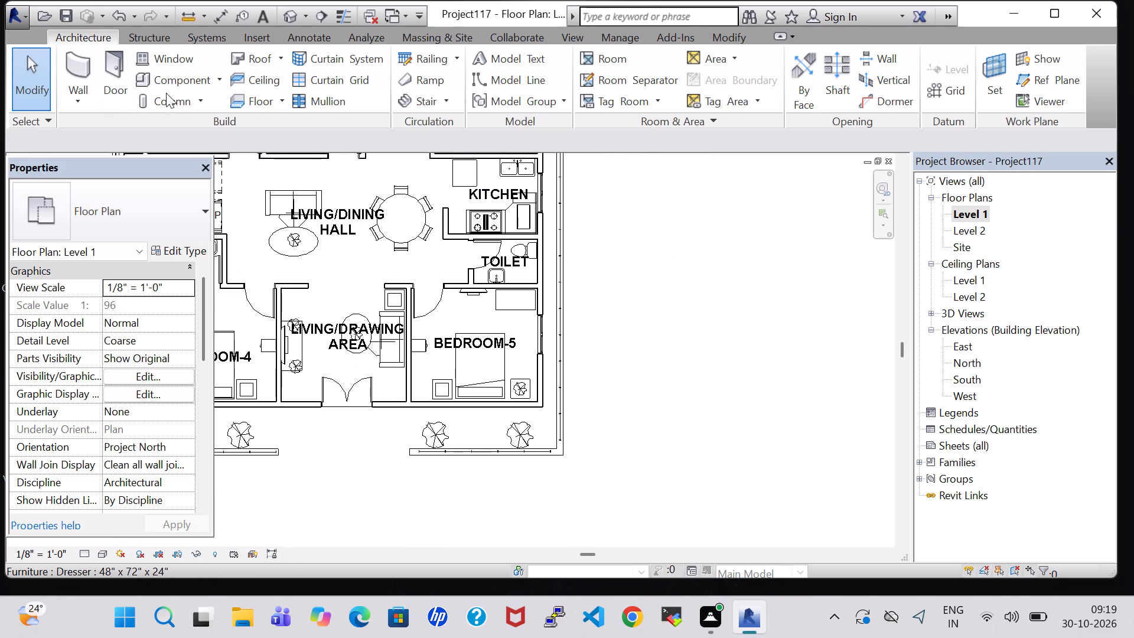
{"action": "left_click", "coordinate": [177, 87]}
{"action": "left_click", "coordinate": [728, 77]}
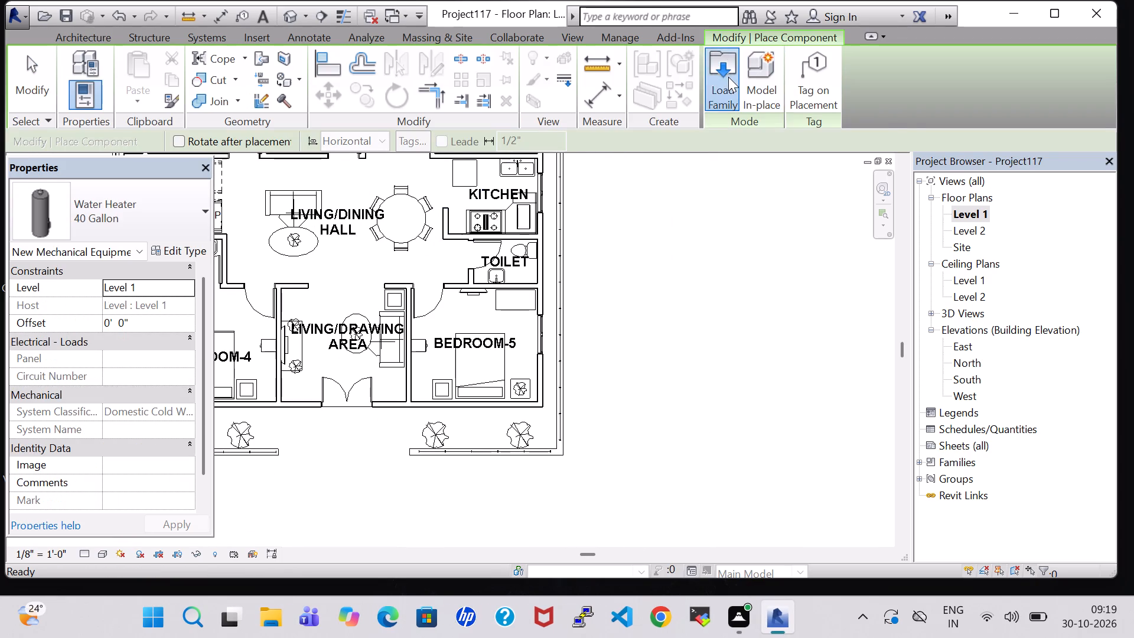
{"action": "scroll", "coordinate": [664, 330], "scroll_direction": "down", "scroll_amount": 3}
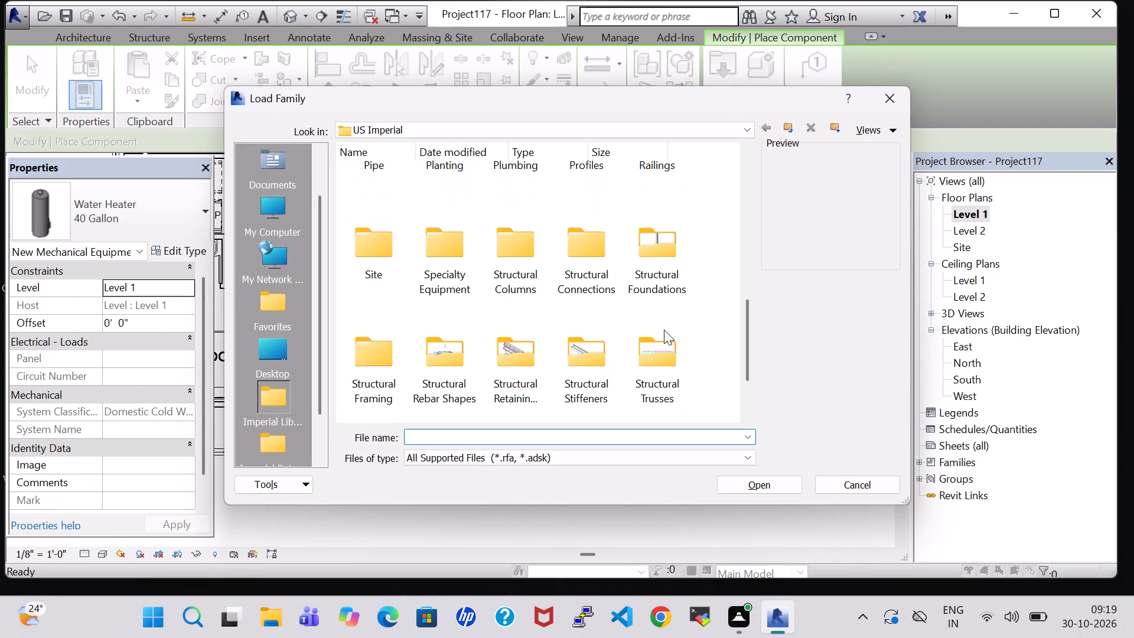
{"action": "scroll", "coordinate": [664, 330], "scroll_direction": "up", "scroll_amount": 2}
{"action": "left_click", "coordinate": [648, 262]}
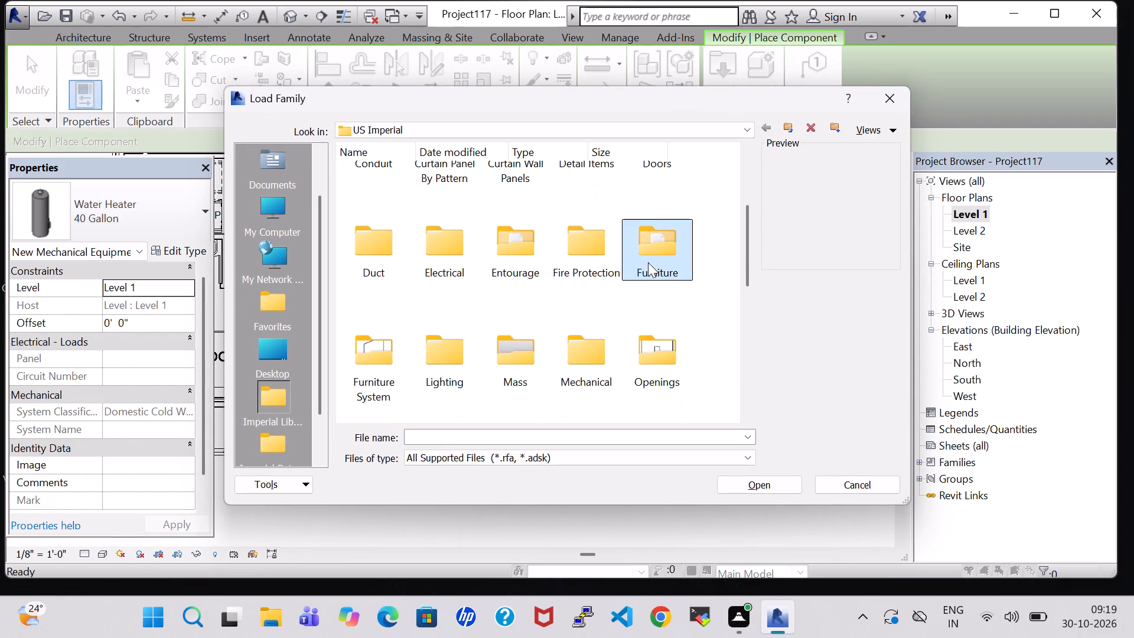
{"action": "key", "text": "p"}
{"action": "double_click", "coordinate": [535, 186]}
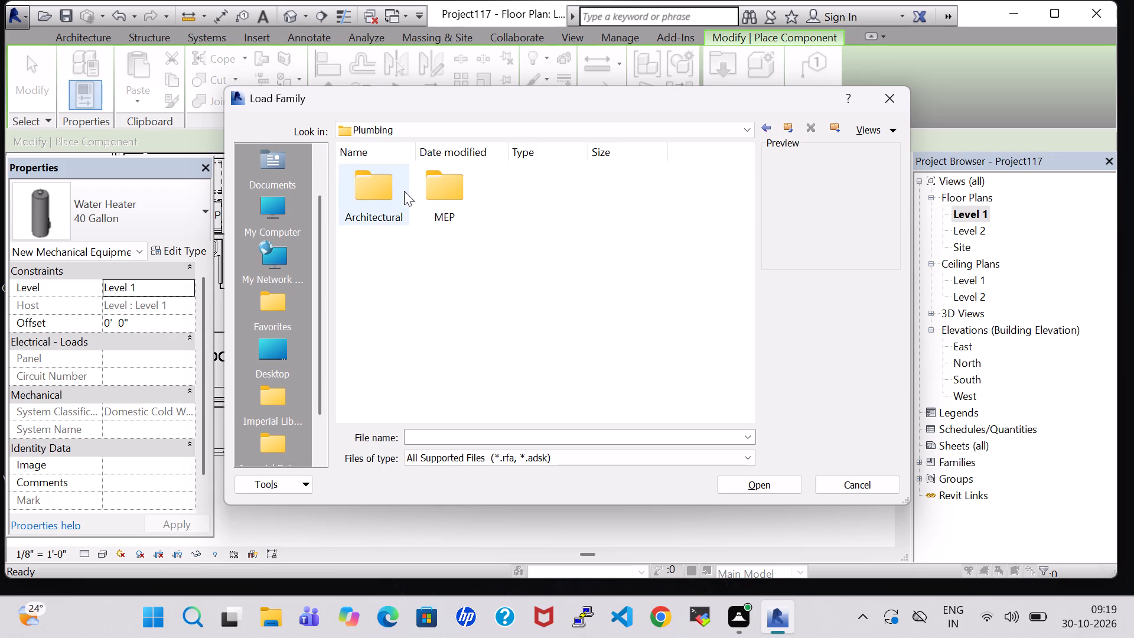
{"action": "double_click", "coordinate": [404, 191]}
{"action": "double_click", "coordinate": [382, 190]}
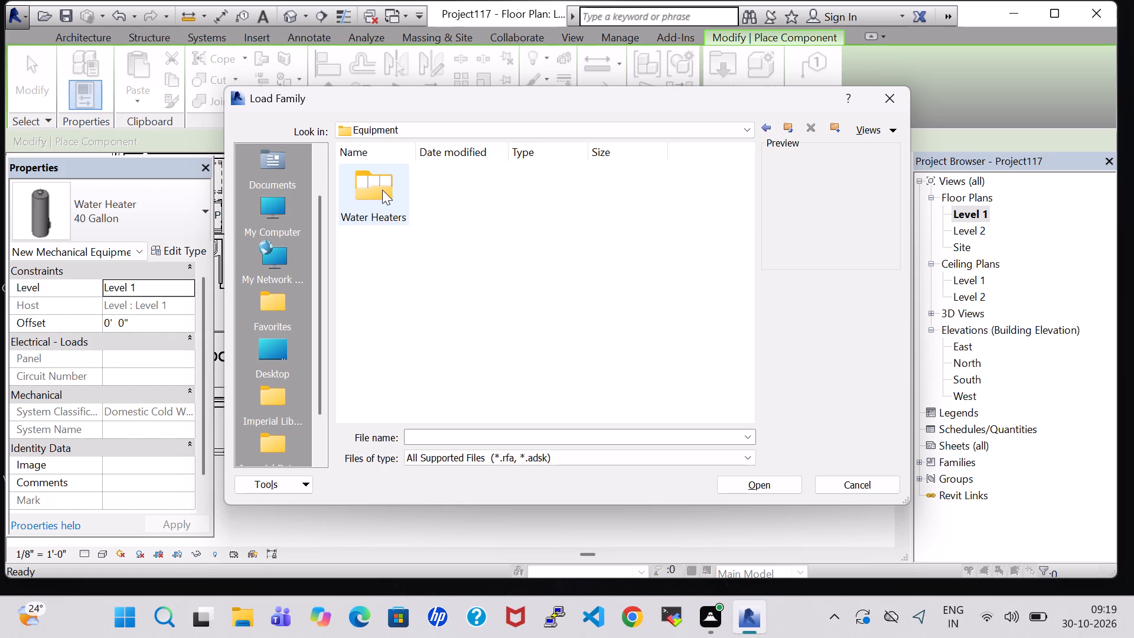
{"action": "double_click", "coordinate": [382, 190]}
{"action": "left_click", "coordinate": [382, 190]}
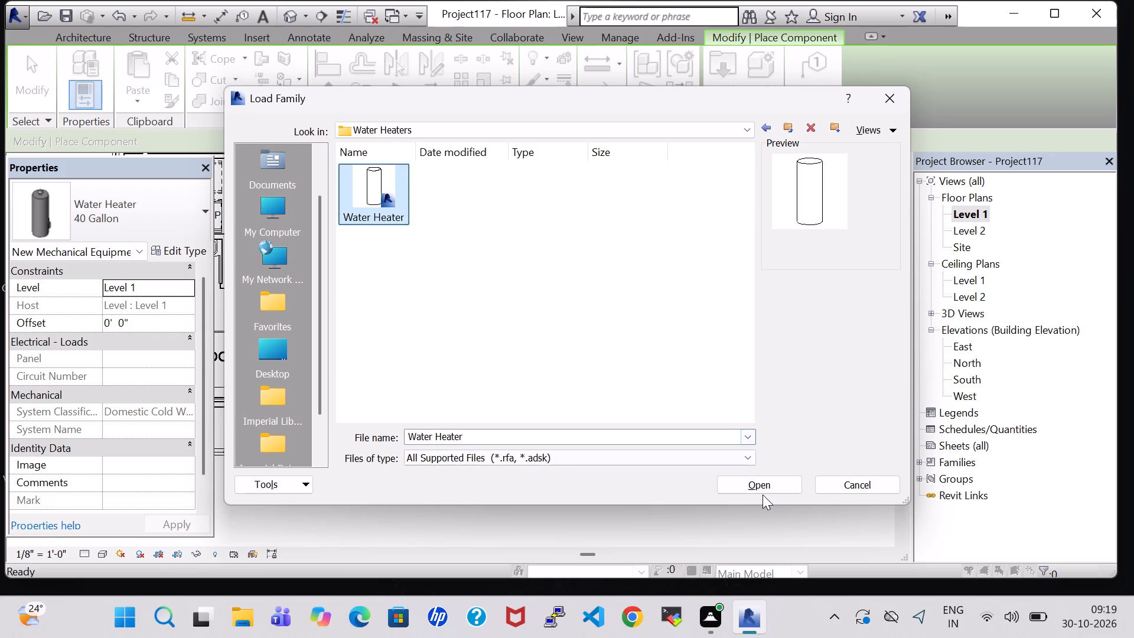
{"action": "left_click", "coordinate": [762, 485]}
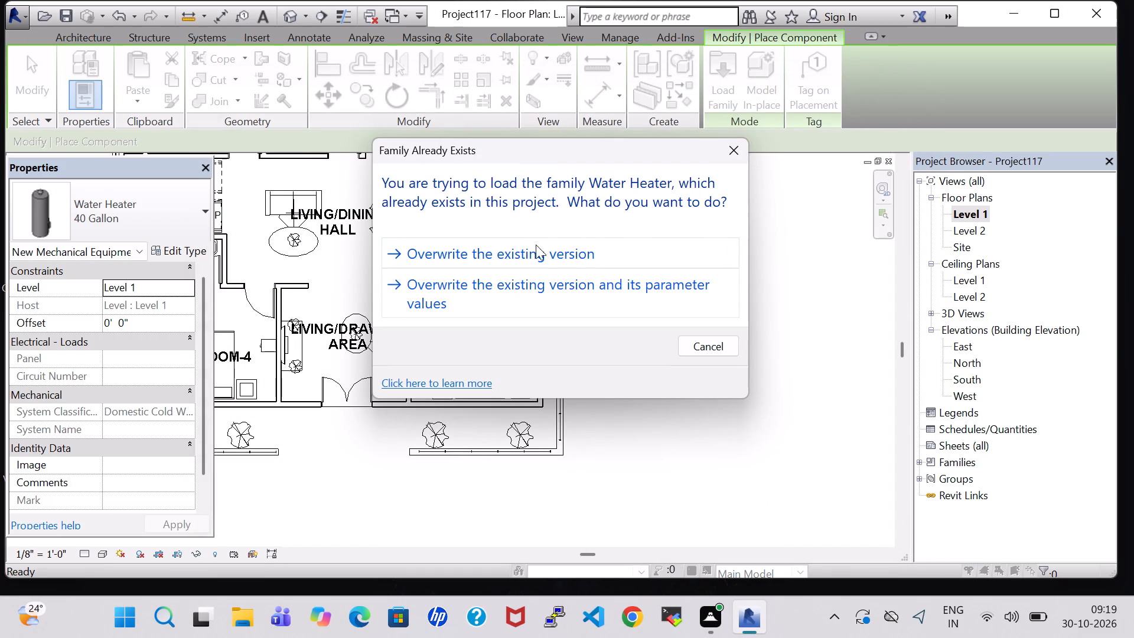
{"action": "left_click", "coordinate": [545, 256]}
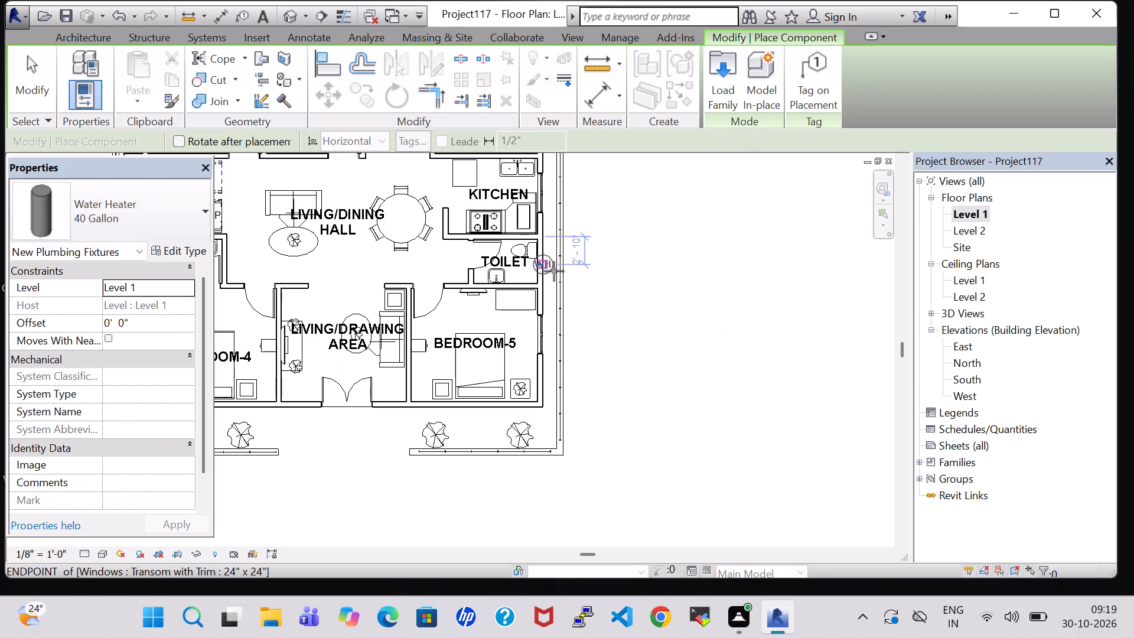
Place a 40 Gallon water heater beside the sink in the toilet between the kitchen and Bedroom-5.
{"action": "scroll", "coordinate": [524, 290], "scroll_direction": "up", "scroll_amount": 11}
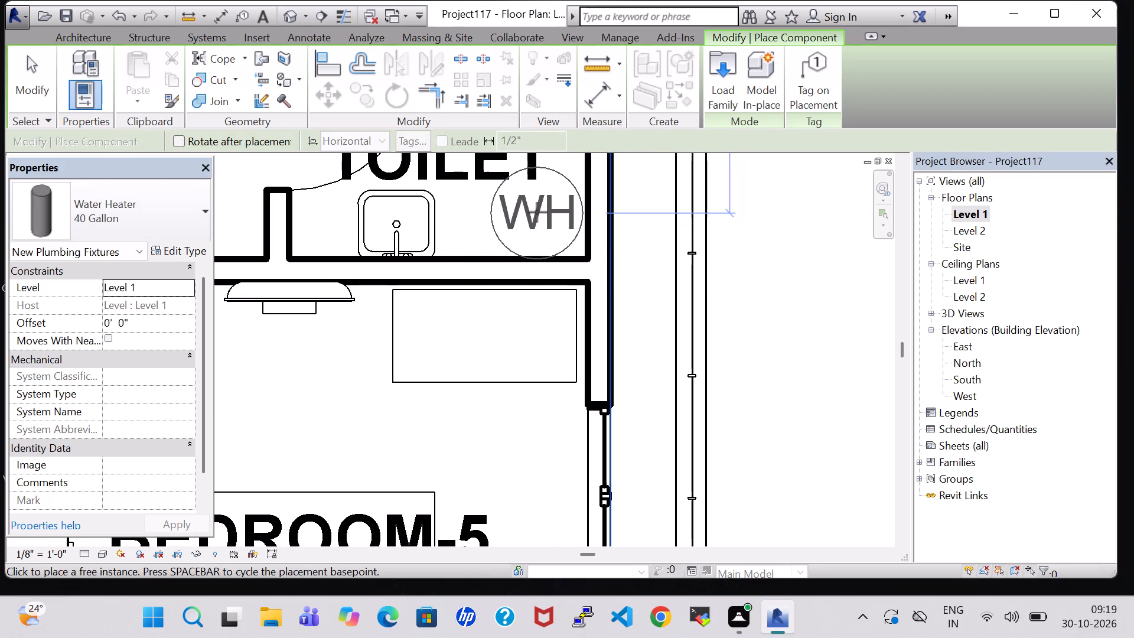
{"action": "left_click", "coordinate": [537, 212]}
Place a 40 Gallon water heater in the corner above the WC in the toilet next to Bedroom-4.
{"action": "scroll", "coordinate": [532, 287], "scroll_direction": "down", "scroll_amount": 10}
{"action": "middle_click_drag", "start_coordinate": [418, 322], "coordinate": [432, 322]}
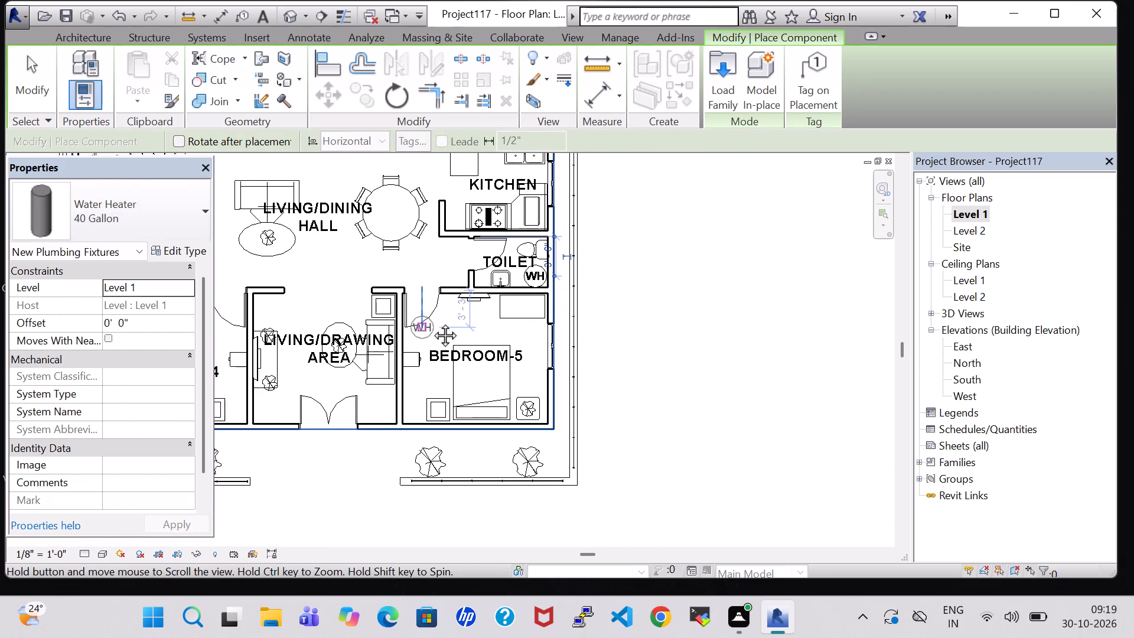
{"action": "middle_click_drag", "start_coordinate": [432, 322], "coordinate": [711, 337]}
{"action": "scroll", "coordinate": [520, 323], "scroll_direction": "up", "scroll_amount": 6}
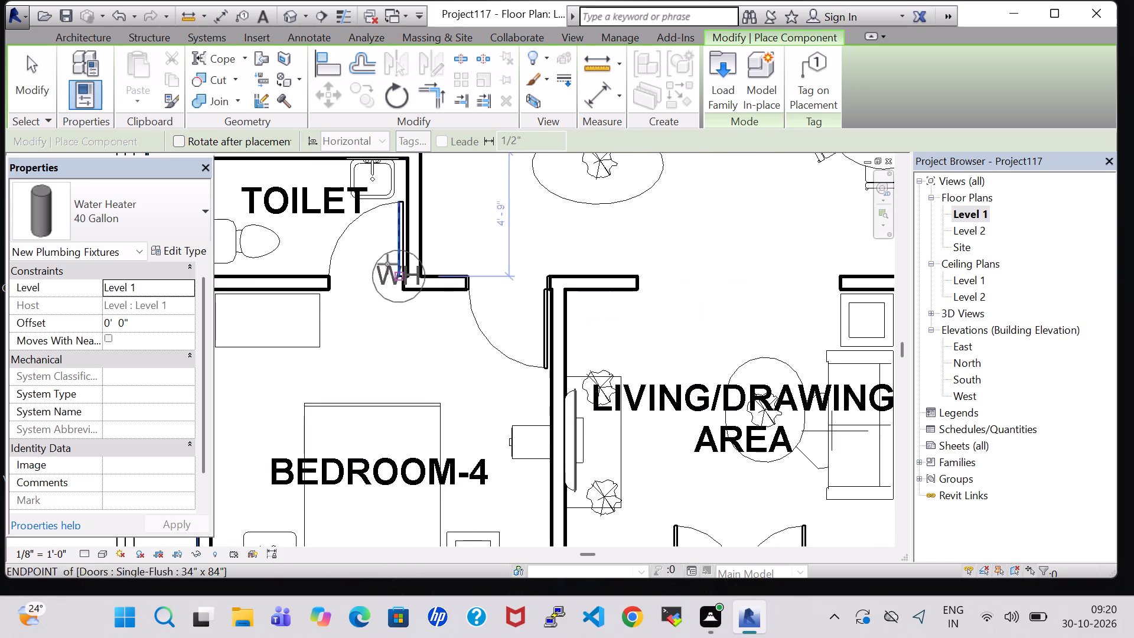
{"action": "middle_click_drag", "start_coordinate": [268, 185], "coordinate": [384, 215]}
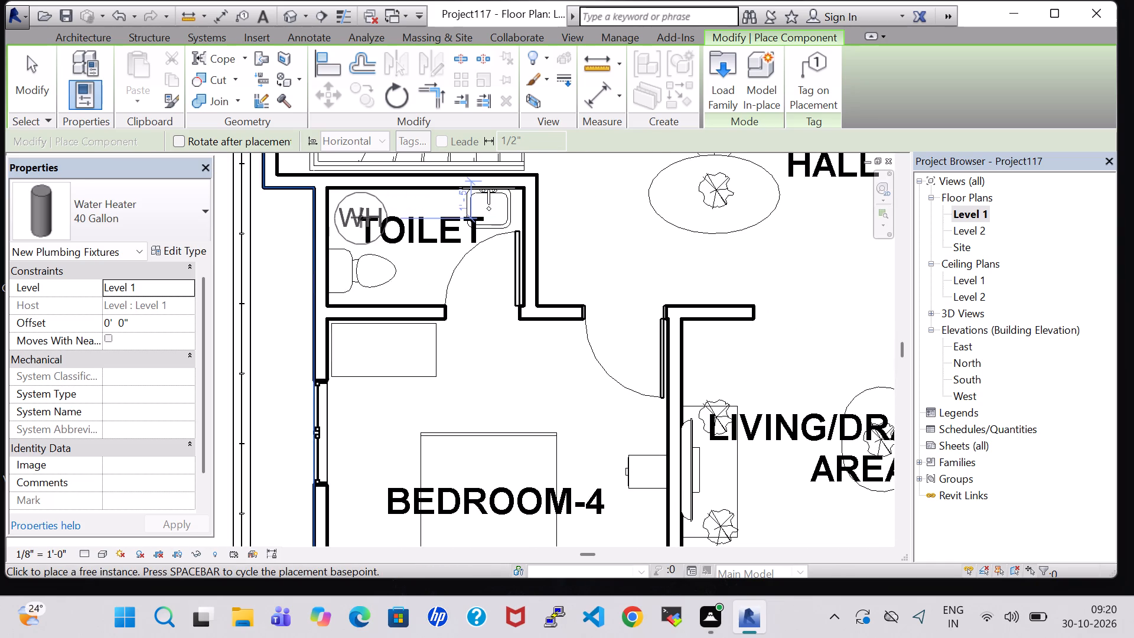
{"action": "left_click", "coordinate": [358, 217]}
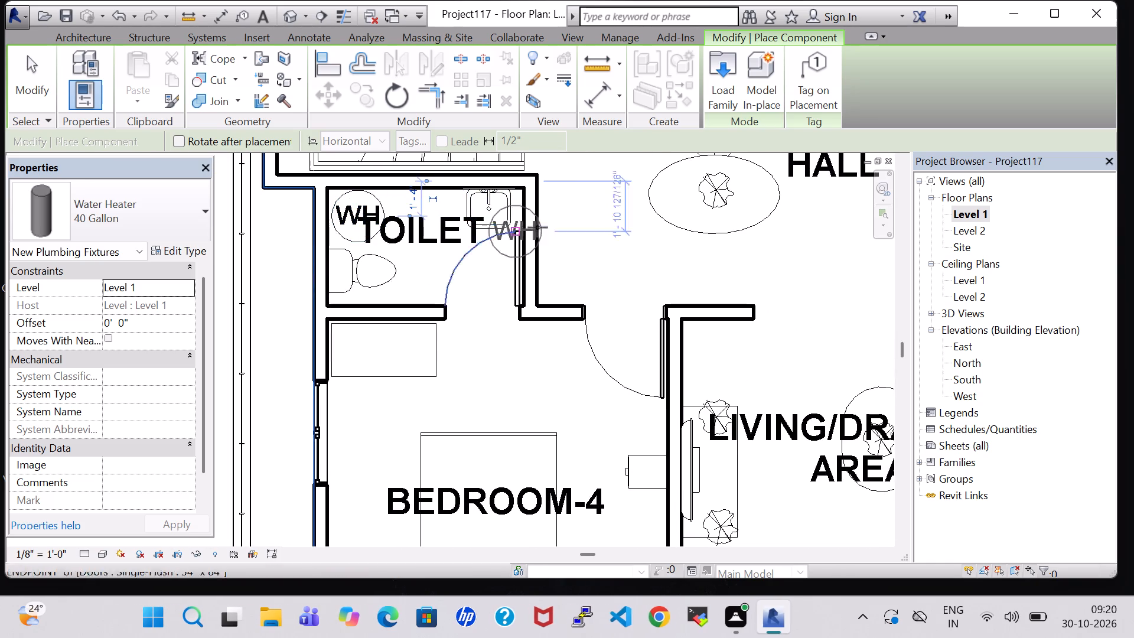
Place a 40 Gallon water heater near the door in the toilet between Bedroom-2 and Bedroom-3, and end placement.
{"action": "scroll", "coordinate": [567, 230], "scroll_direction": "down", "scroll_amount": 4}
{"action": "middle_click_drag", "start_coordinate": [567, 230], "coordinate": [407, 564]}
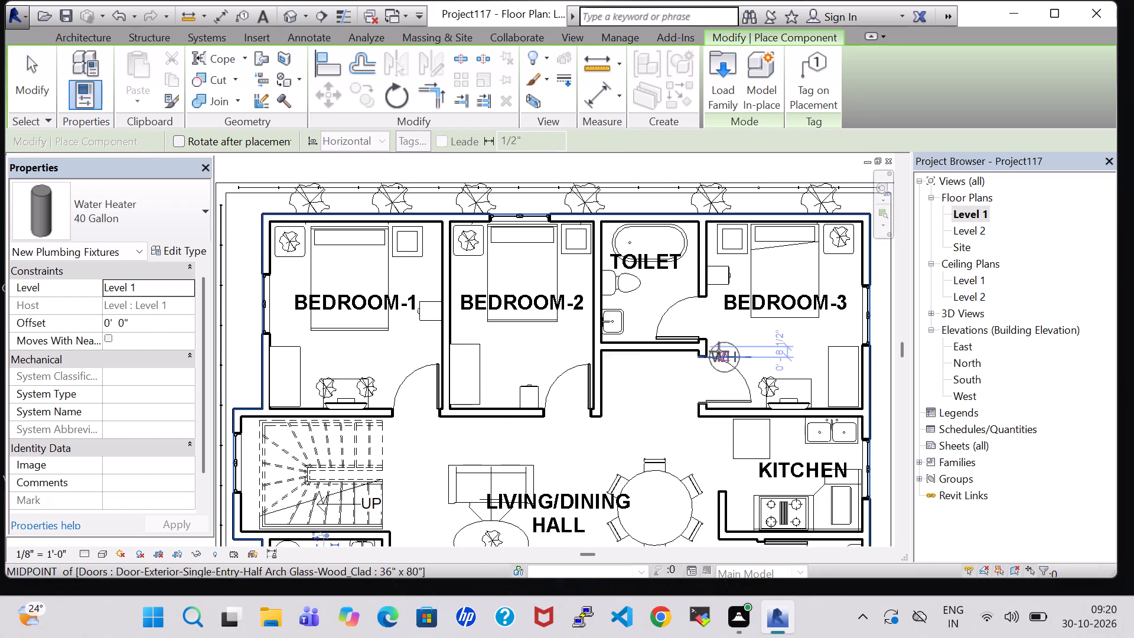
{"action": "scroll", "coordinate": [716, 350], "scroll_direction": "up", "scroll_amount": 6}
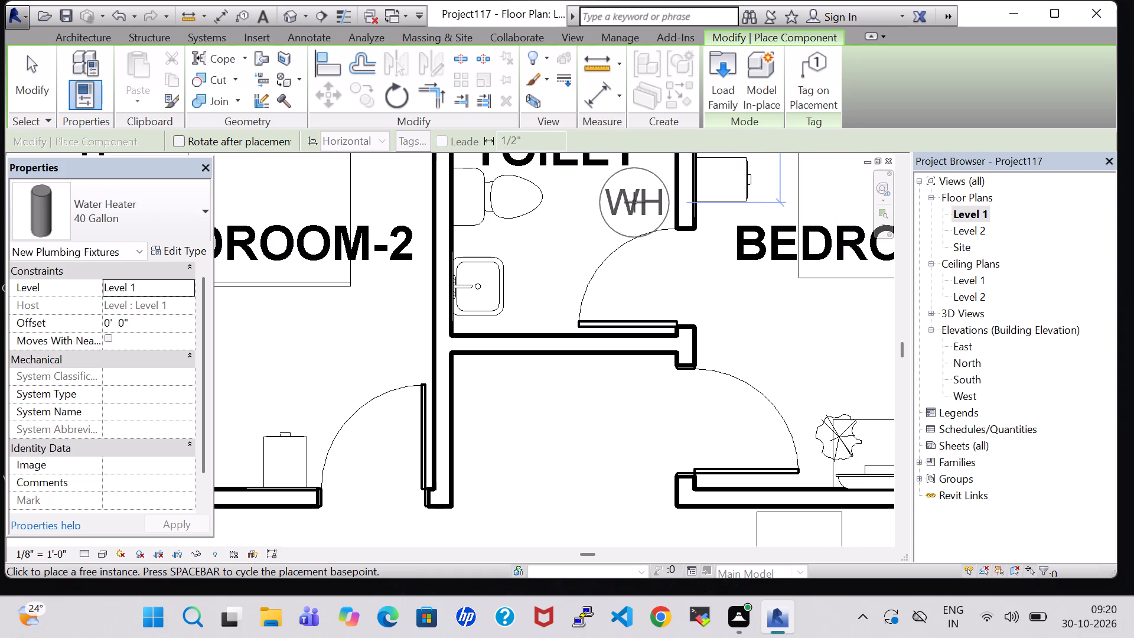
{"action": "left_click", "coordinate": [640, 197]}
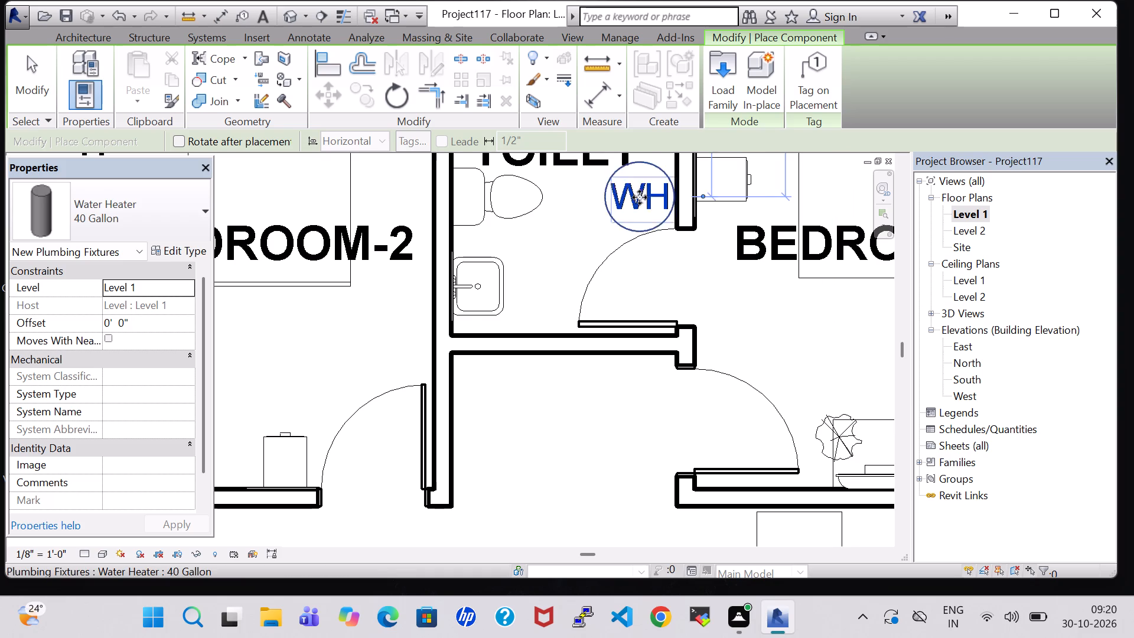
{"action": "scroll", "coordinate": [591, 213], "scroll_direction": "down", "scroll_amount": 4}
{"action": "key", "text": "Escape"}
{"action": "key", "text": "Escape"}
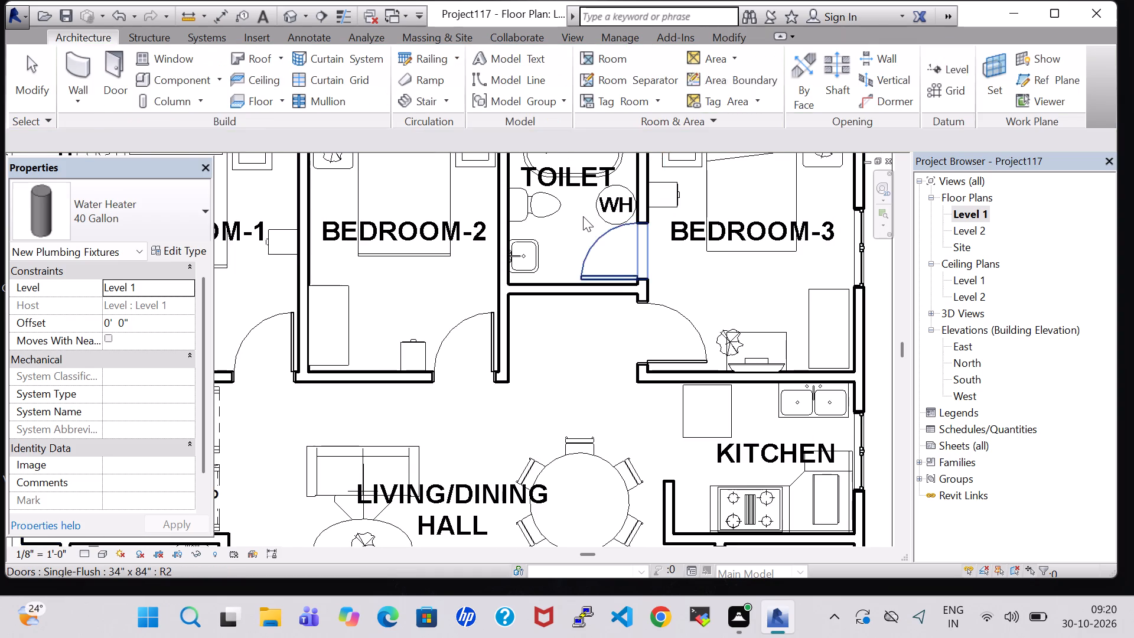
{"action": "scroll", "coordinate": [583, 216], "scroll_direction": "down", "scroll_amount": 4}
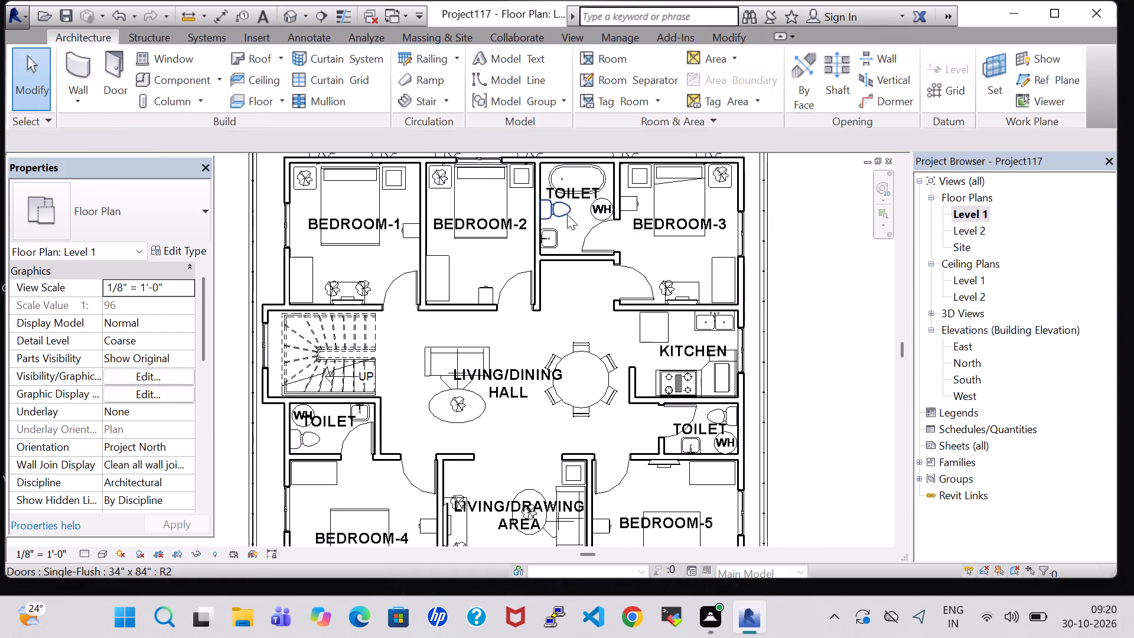
Examine the newly placed water heaters in the three toilets in the 3D view.
{"action": "left_click", "coordinate": [284, 12]}
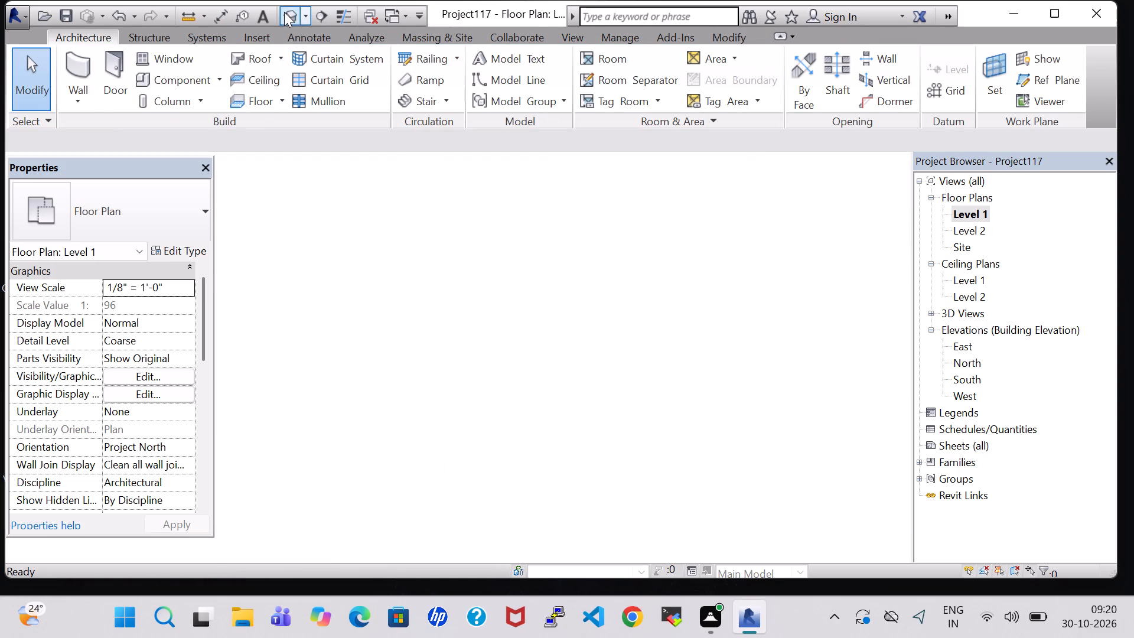
{"action": "scroll", "coordinate": [585, 222], "scroll_direction": "down", "scroll_amount": 5}
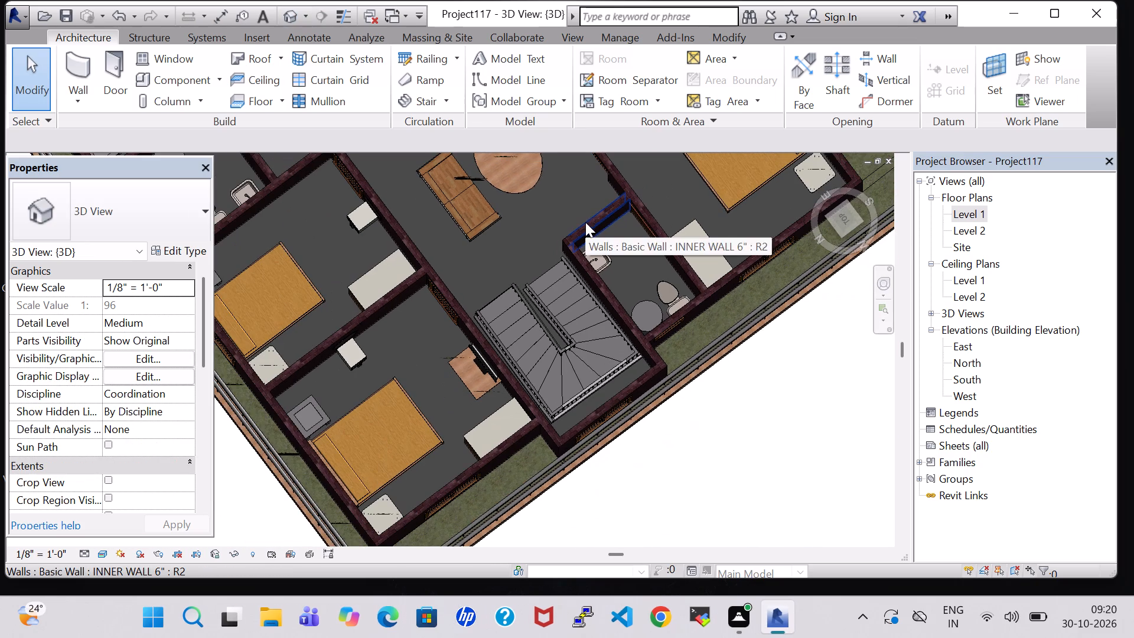
{"action": "middle_click_drag", "start_coordinate": [489, 272], "coordinate": [556, 289], "text": "shift"}
{"action": "middle_click_drag", "start_coordinate": [568, 226], "coordinate": [573, 315]}
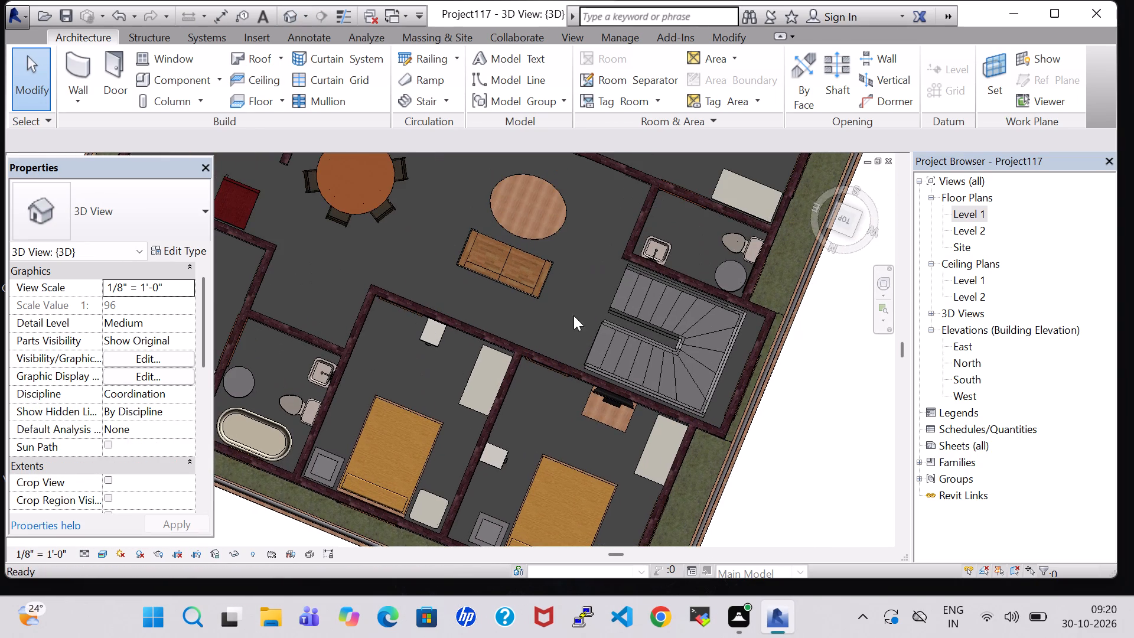
{"action": "middle_click_drag", "start_coordinate": [536, 363], "coordinate": [566, 365], "text": "shift"}
{"action": "left_click", "coordinate": [301, 431]}
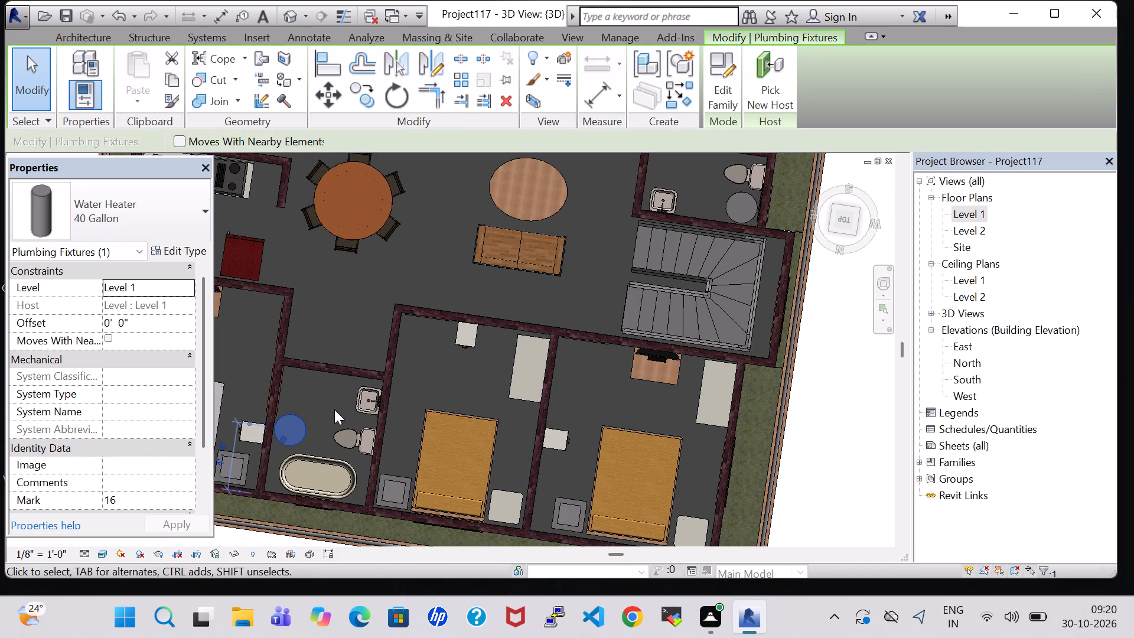
{"action": "scroll", "coordinate": [334, 409], "scroll_direction": "down", "scroll_amount": 2}
{"action": "middle_click_drag", "start_coordinate": [316, 336], "coordinate": [389, 437]}
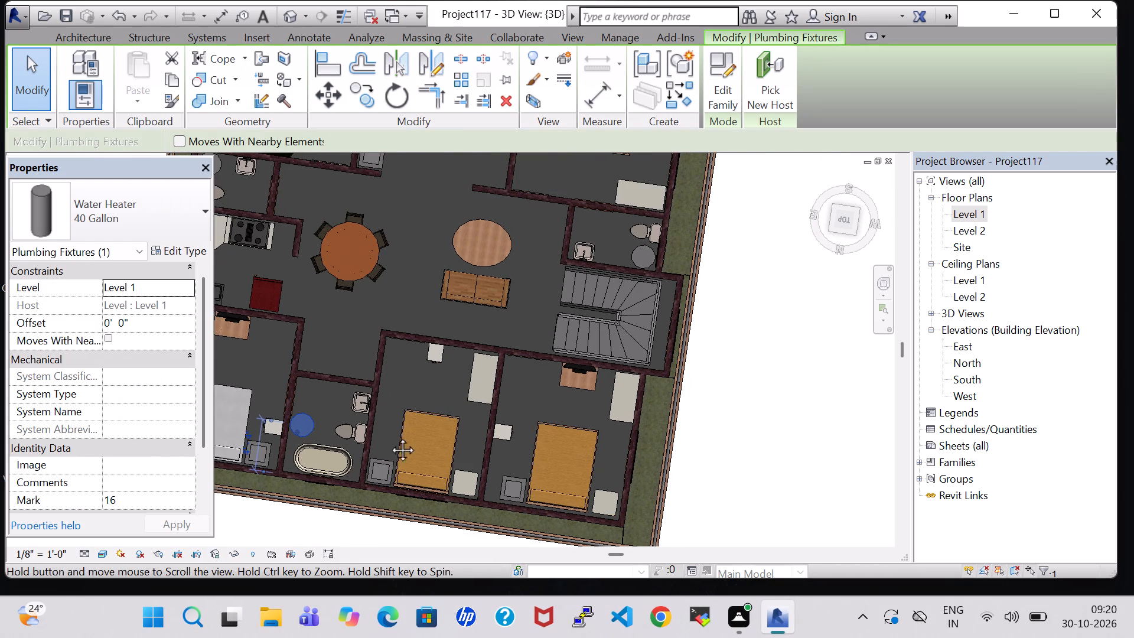
{"action": "middle_click_drag", "start_coordinate": [389, 437], "coordinate": [400, 493]}
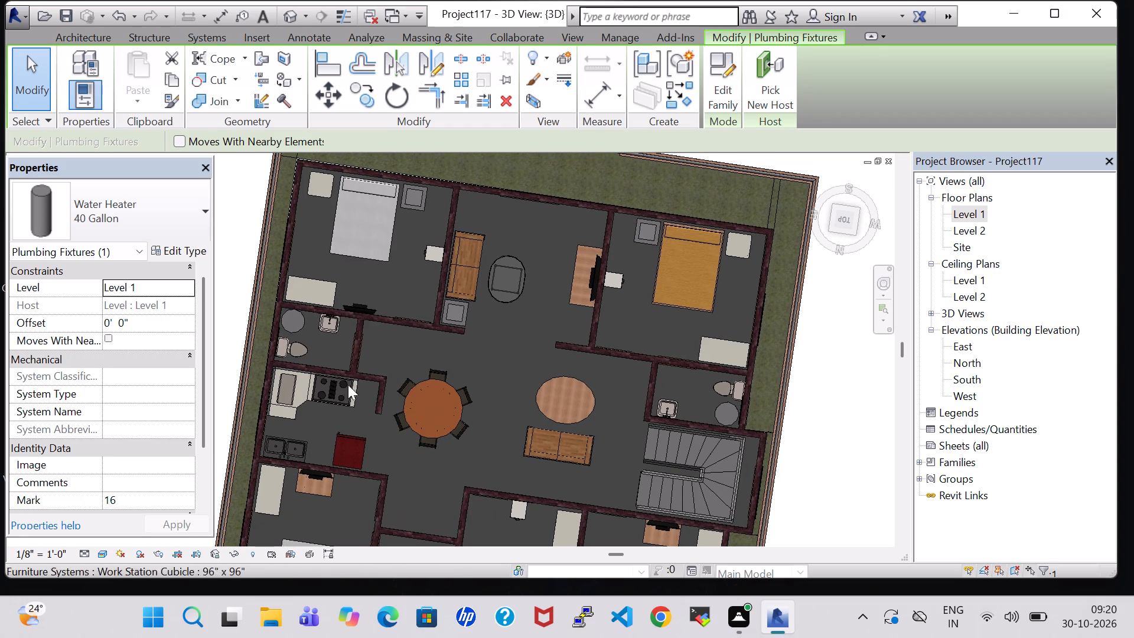
{"action": "left_click", "coordinate": [292, 324]}
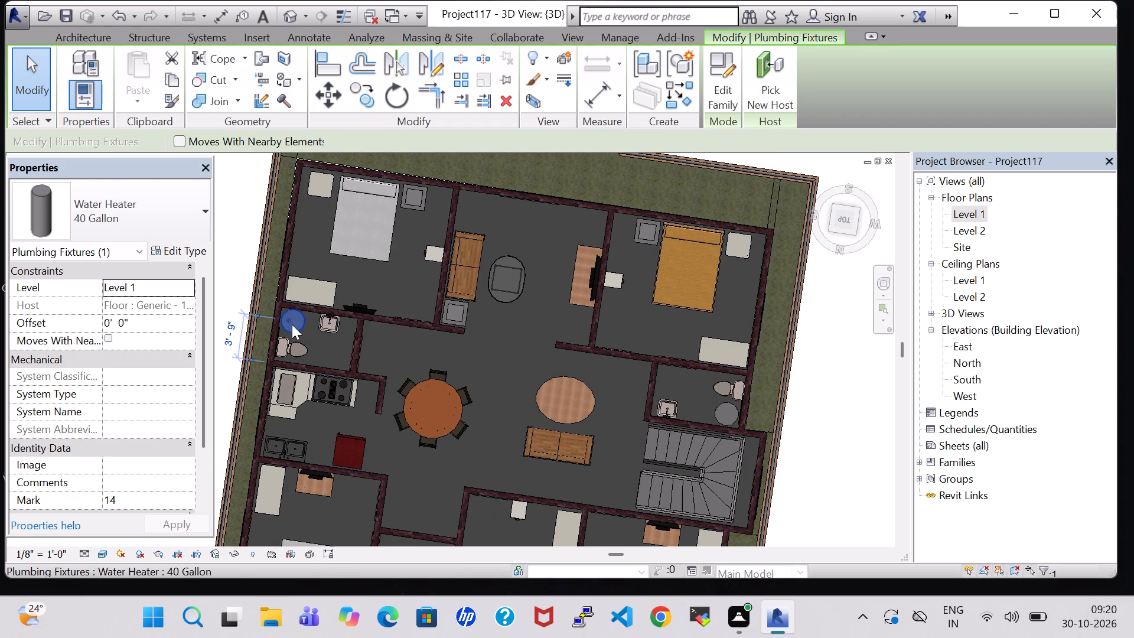
{"action": "left_click", "coordinate": [332, 341]}
{"action": "middle_click_drag", "start_coordinate": [329, 353], "coordinate": [312, 340], "text": "shift"}
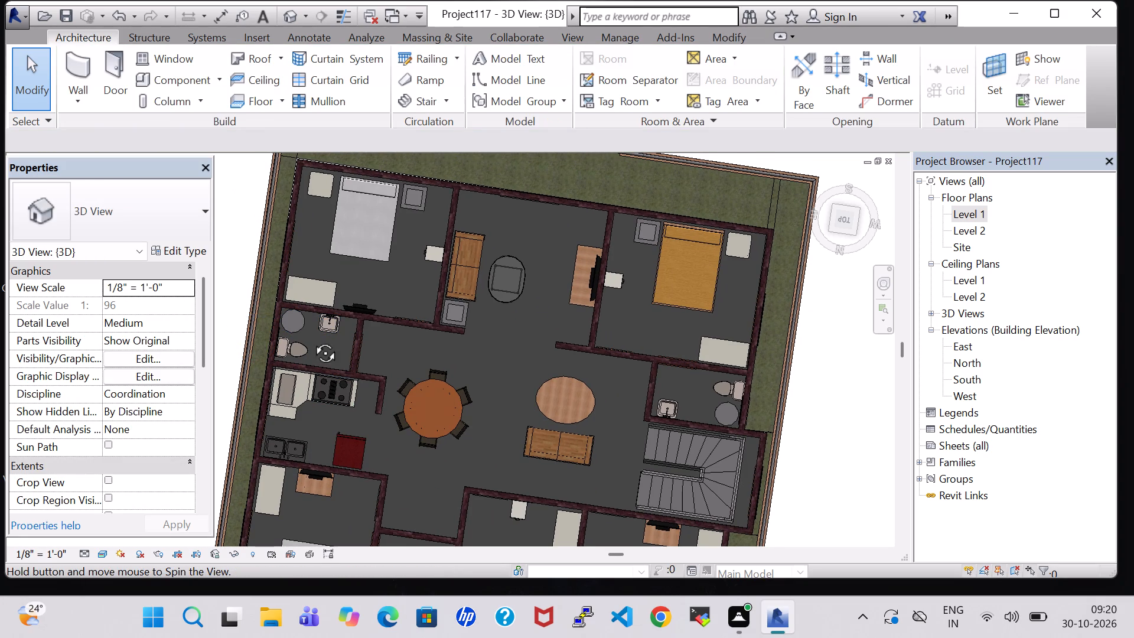
{"action": "middle_click_drag", "start_coordinate": [312, 340], "coordinate": [307, 249], "text": "shift"}
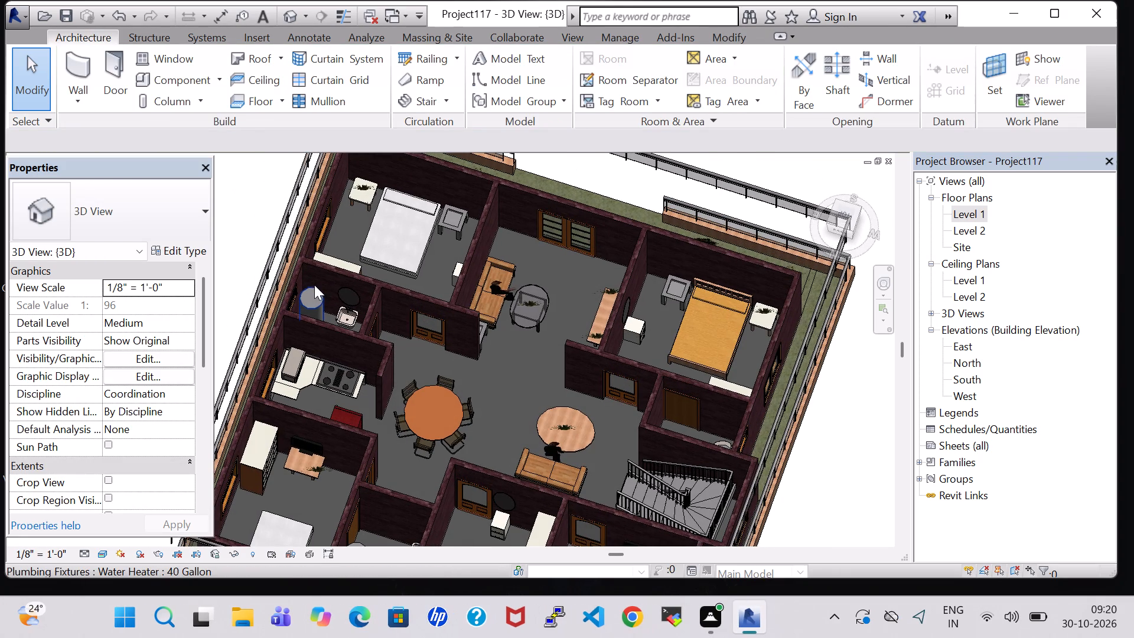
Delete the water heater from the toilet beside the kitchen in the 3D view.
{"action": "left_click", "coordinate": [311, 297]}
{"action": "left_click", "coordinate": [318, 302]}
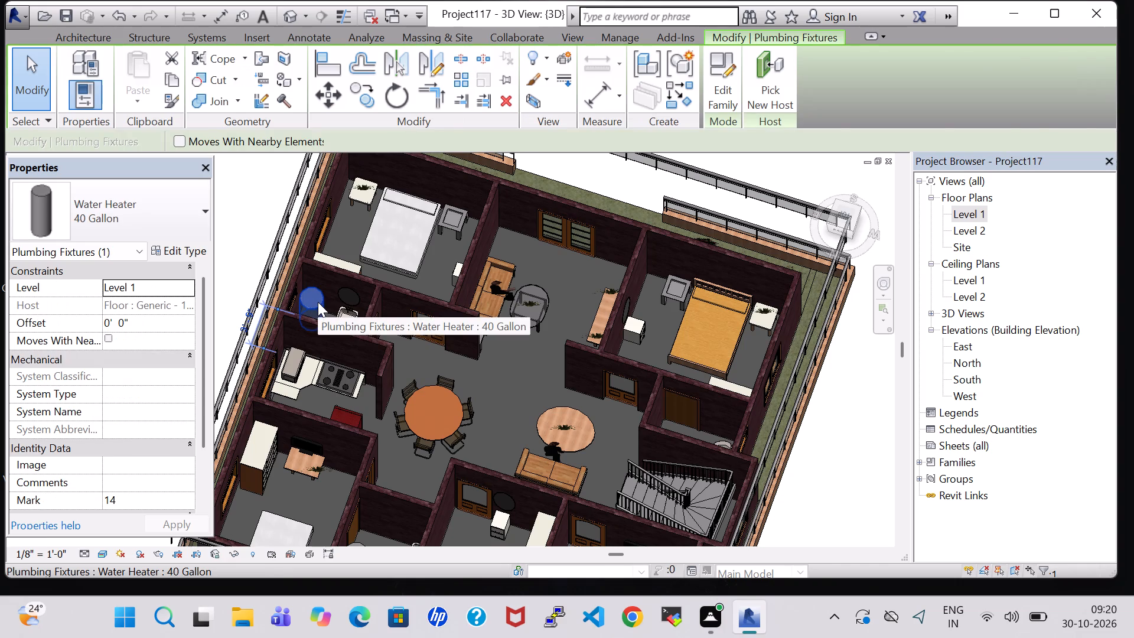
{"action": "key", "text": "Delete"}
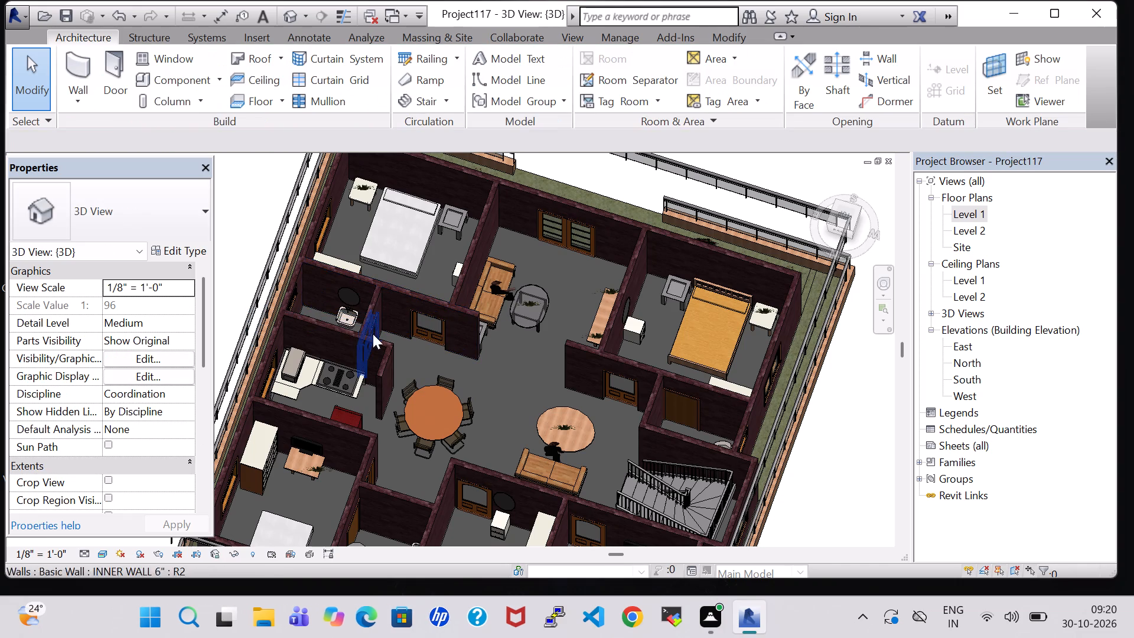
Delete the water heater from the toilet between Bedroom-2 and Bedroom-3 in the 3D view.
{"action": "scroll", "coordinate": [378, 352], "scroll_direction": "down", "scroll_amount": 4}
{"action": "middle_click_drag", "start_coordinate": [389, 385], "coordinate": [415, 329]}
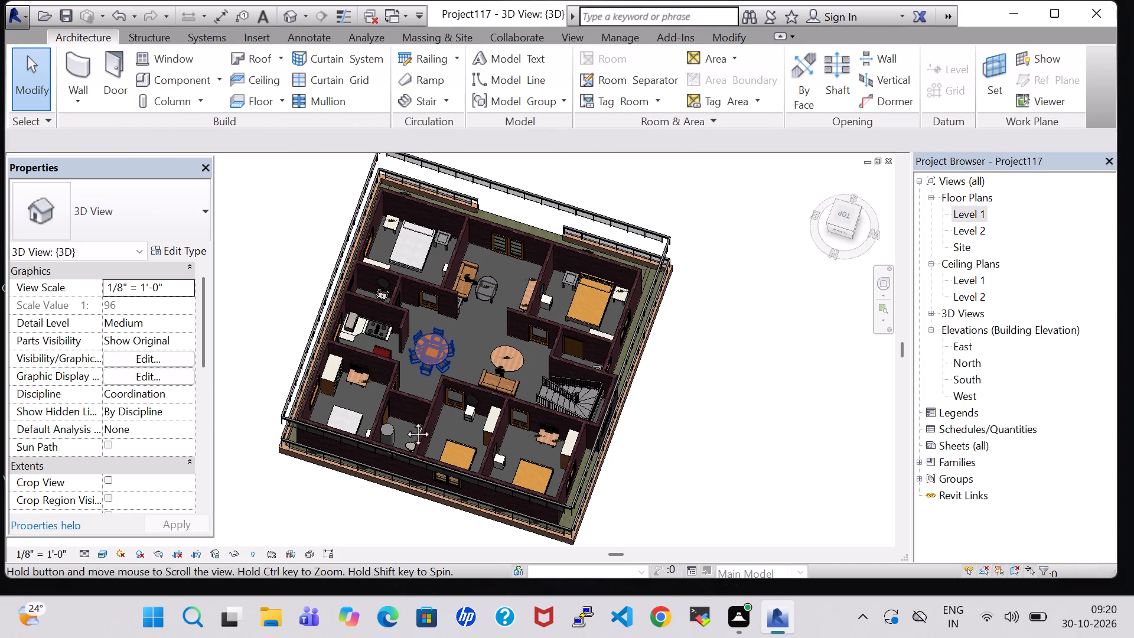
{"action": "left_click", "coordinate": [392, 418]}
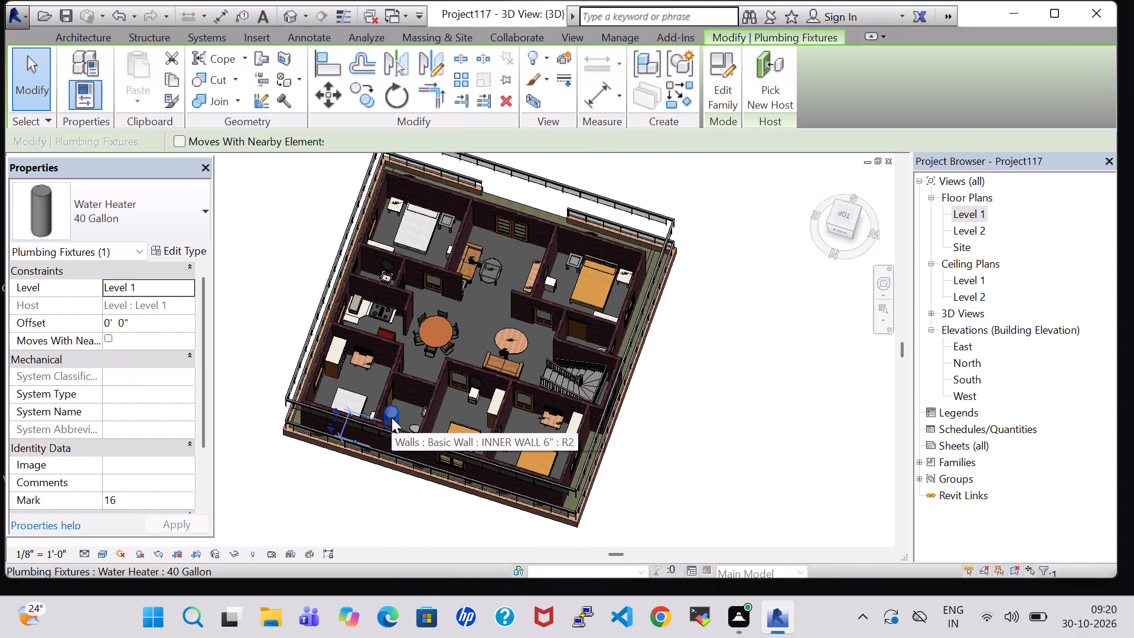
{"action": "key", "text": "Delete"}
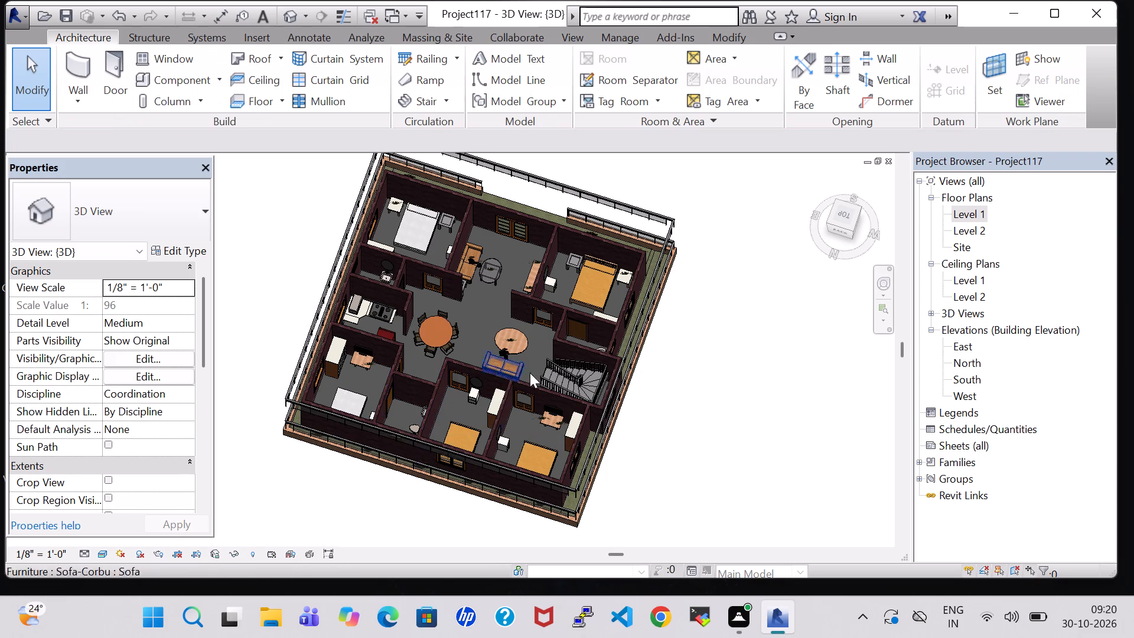
Delete the 40 Gallon water heater from the toilet beside the staircase in the 3D view.
{"action": "middle_click_drag", "start_coordinate": [585, 343], "coordinate": [579, 453], "text": "shift"}
{"action": "scroll", "coordinate": [586, 367], "scroll_direction": "up", "scroll_amount": 6}
{"action": "left_click", "coordinate": [610, 344]}
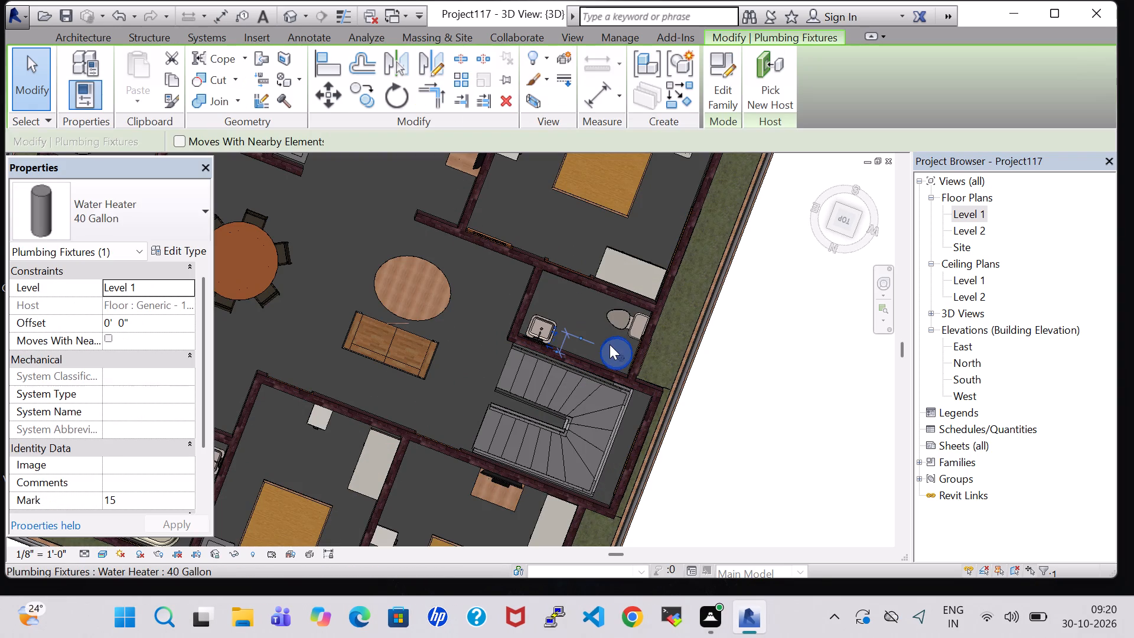
{"action": "key", "text": "Delete"}
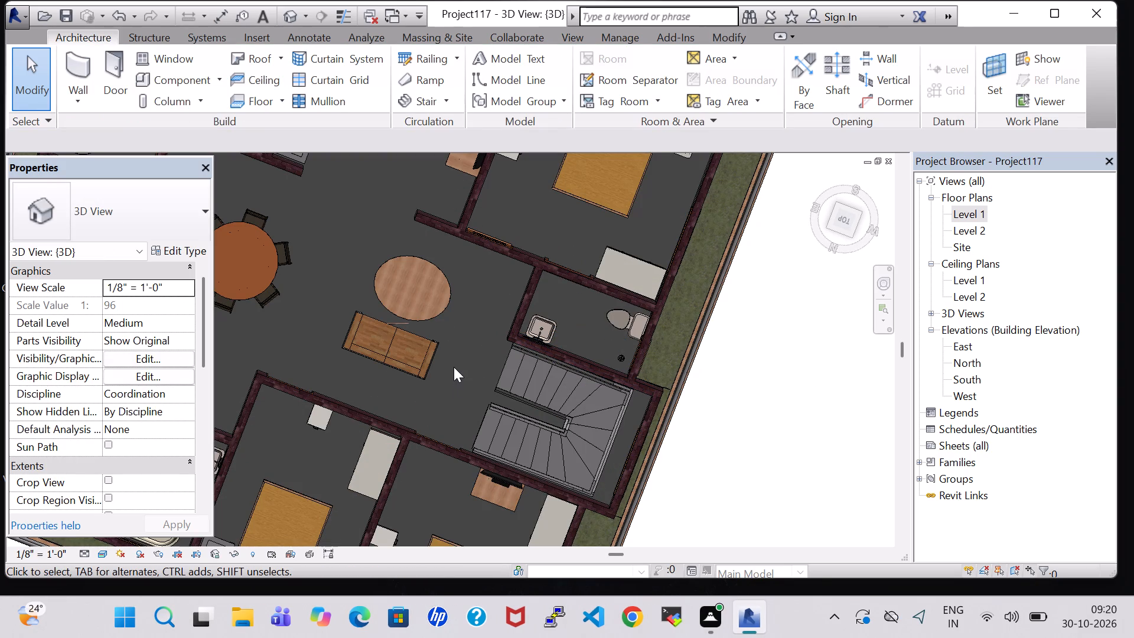
{"action": "double_click", "coordinate": [454, 366]}
Examine the furnished Level 1 layout in the 3D view, straight from the top and with north facing up.
{"action": "scroll", "coordinate": [454, 366], "scroll_direction": "down", "scroll_amount": 4}
{"action": "middle_click_drag", "start_coordinate": [454, 366], "coordinate": [512, 333]}
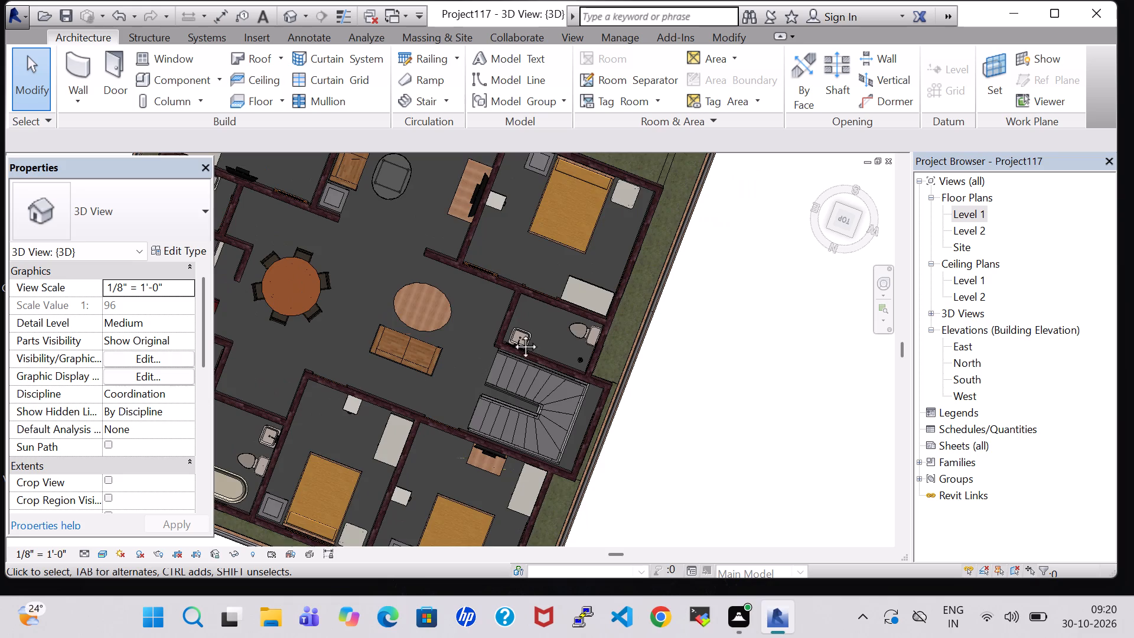
{"action": "middle_click_drag", "start_coordinate": [512, 333], "coordinate": [533, 329]}
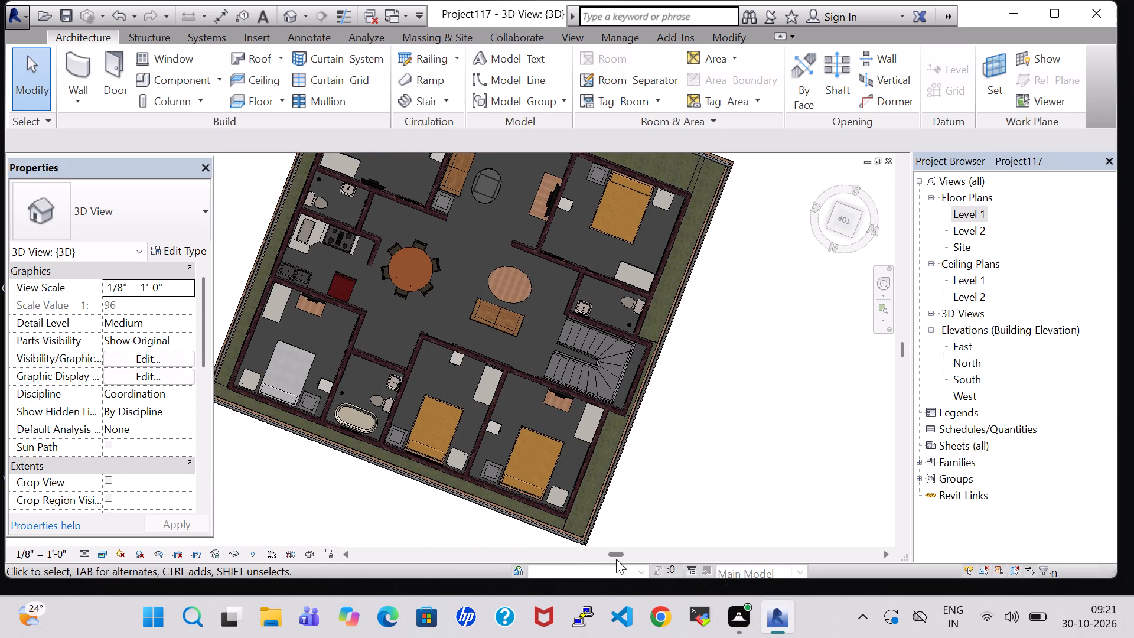
{"action": "left_click", "coordinate": [345, 552]}
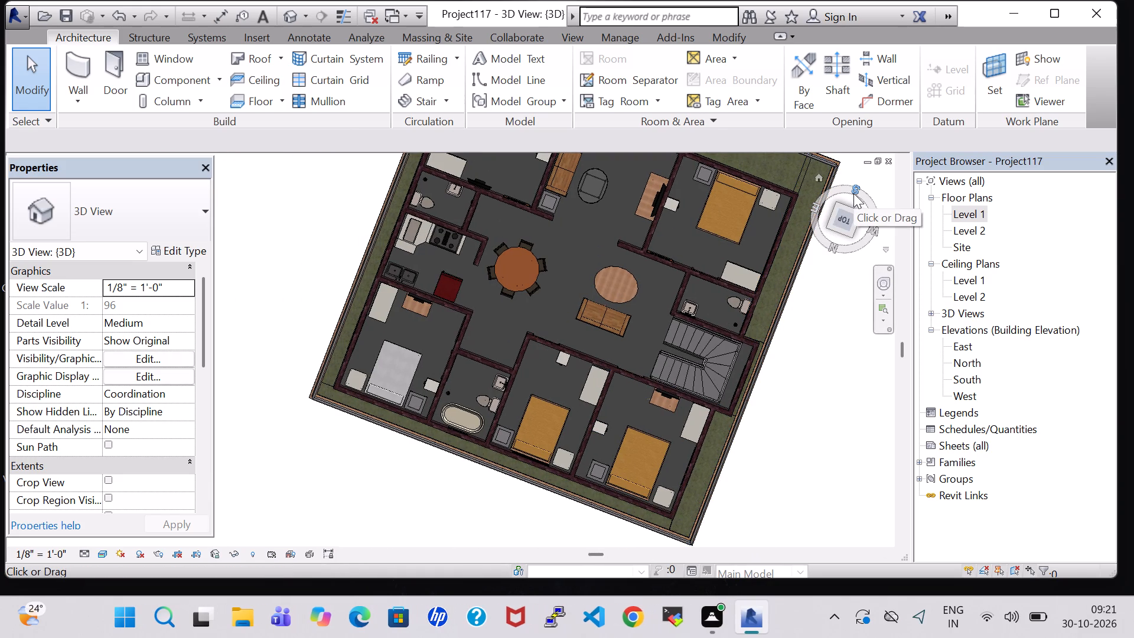
{"action": "left_click", "coordinate": [831, 248]}
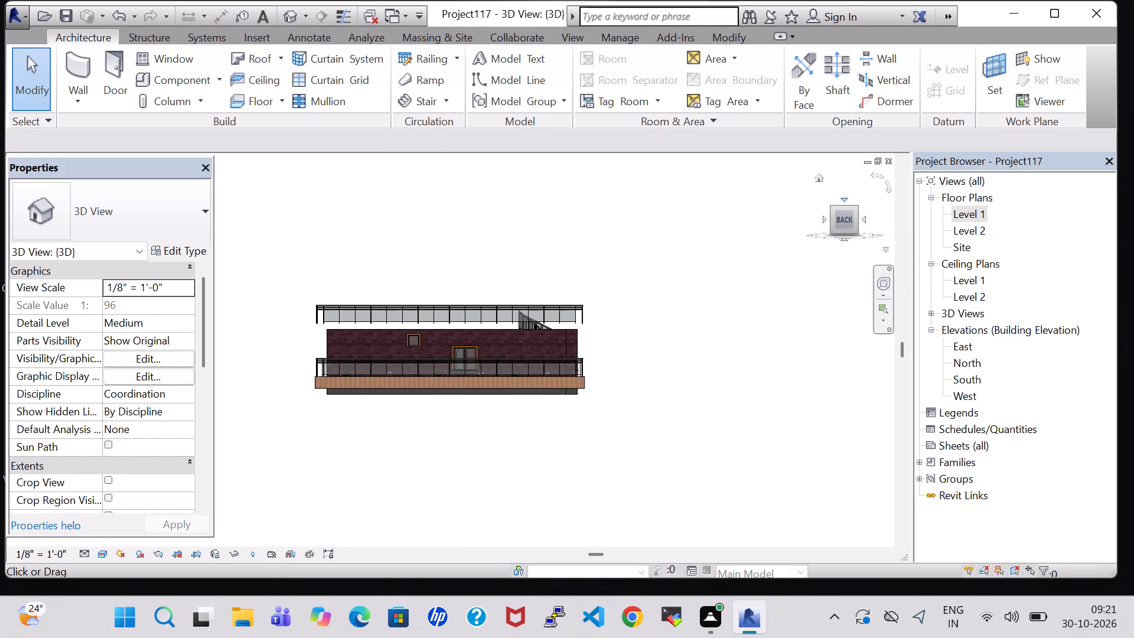
{"action": "left_click", "coordinate": [848, 199]}
{"action": "scroll", "coordinate": [478, 312], "scroll_direction": "up", "scroll_amount": 1}
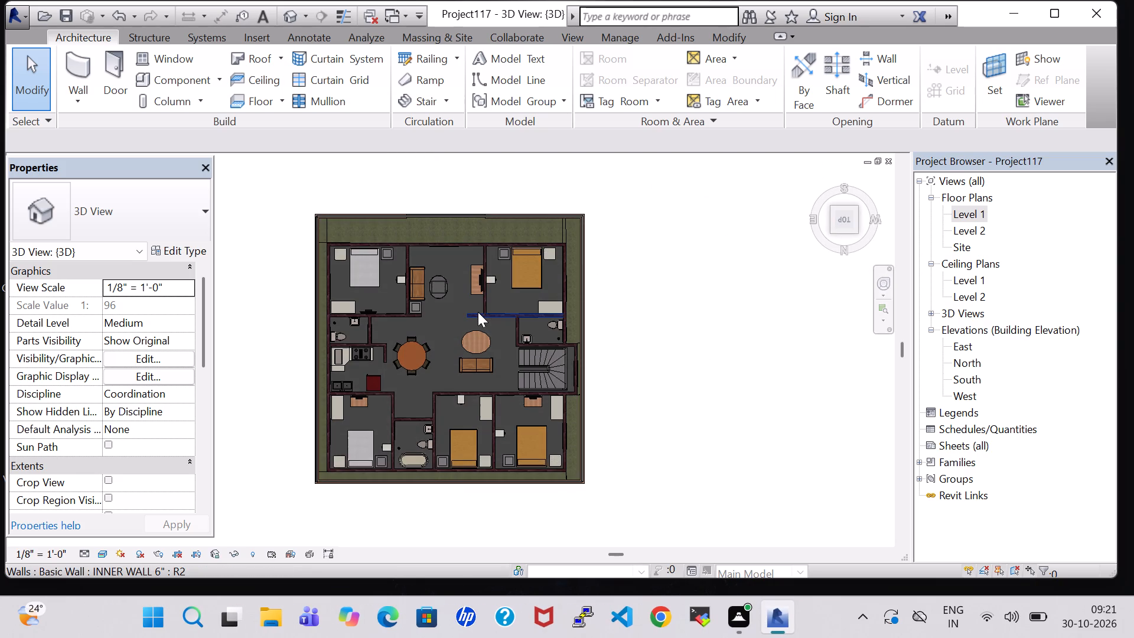
{"action": "scroll", "coordinate": [478, 312], "scroll_direction": "up", "scroll_amount": 3}
{"action": "middle_click_drag", "start_coordinate": [478, 312], "coordinate": [545, 246]}
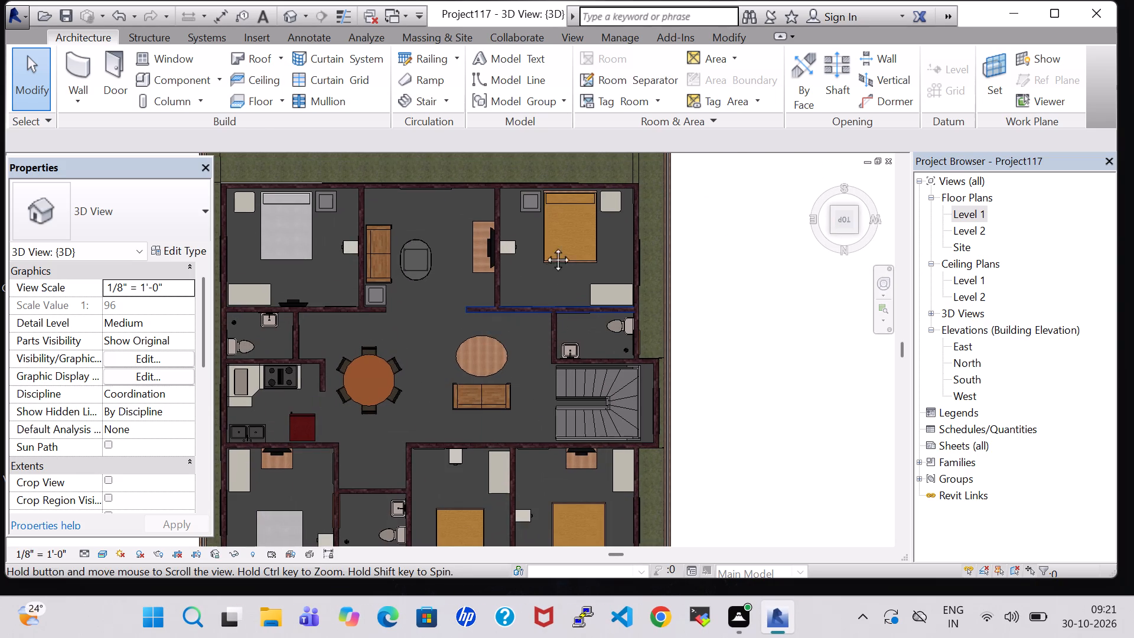
{"action": "middle_click_drag", "start_coordinate": [545, 246], "coordinate": [547, 245]}
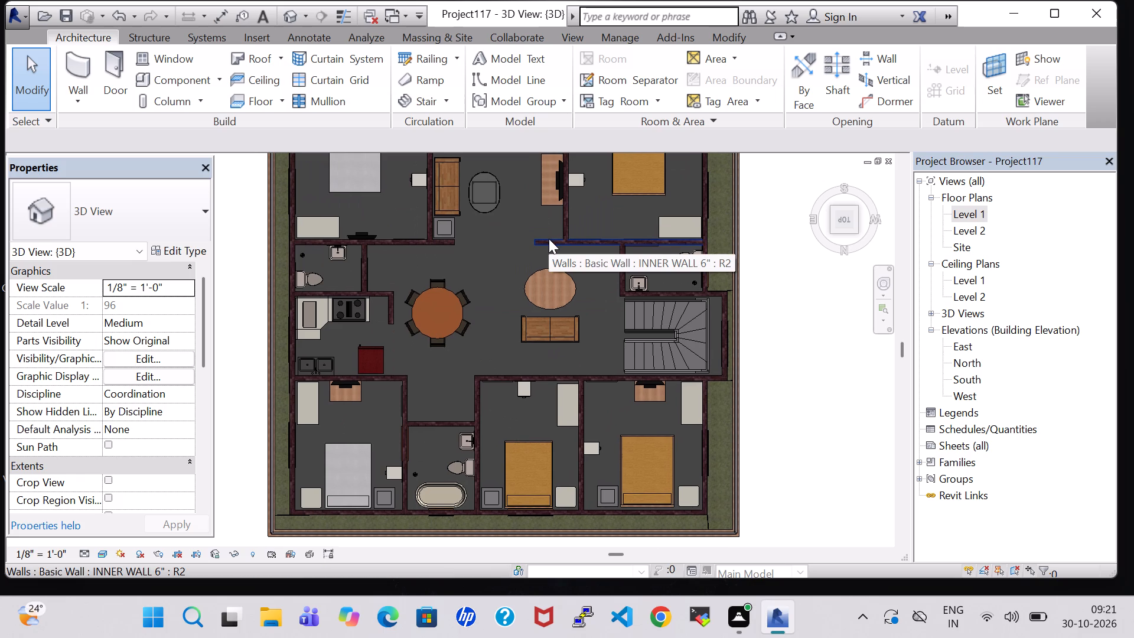
{"action": "left_click", "coordinate": [839, 185]}
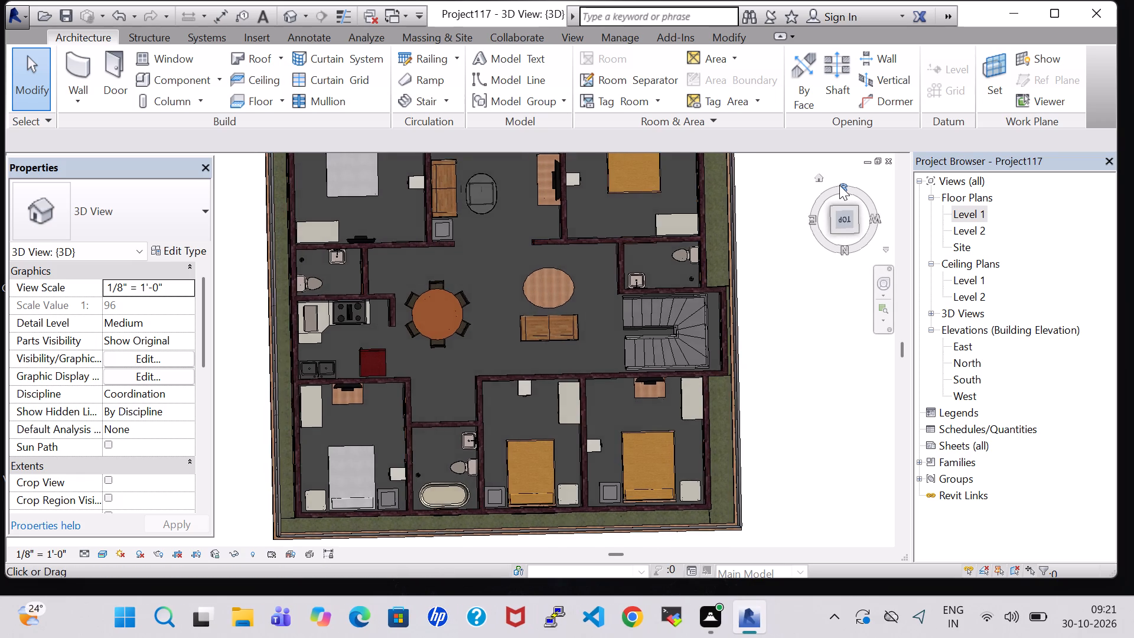
{"action": "left_click", "coordinate": [840, 200]}
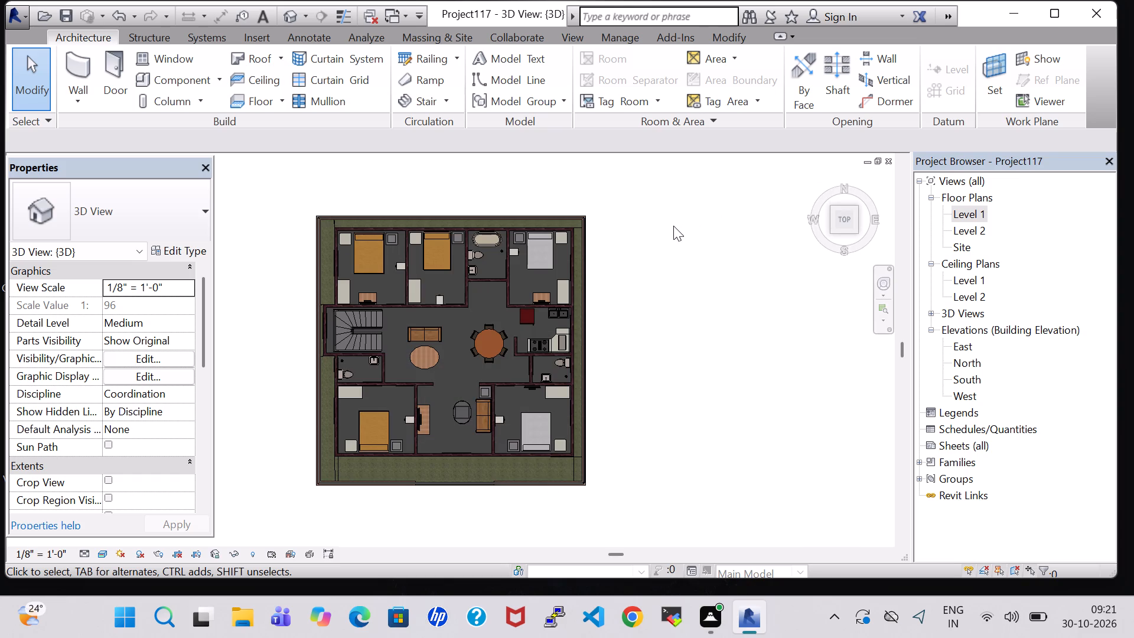
{"action": "scroll", "coordinate": [491, 266], "scroll_direction": "up", "scroll_amount": 3}
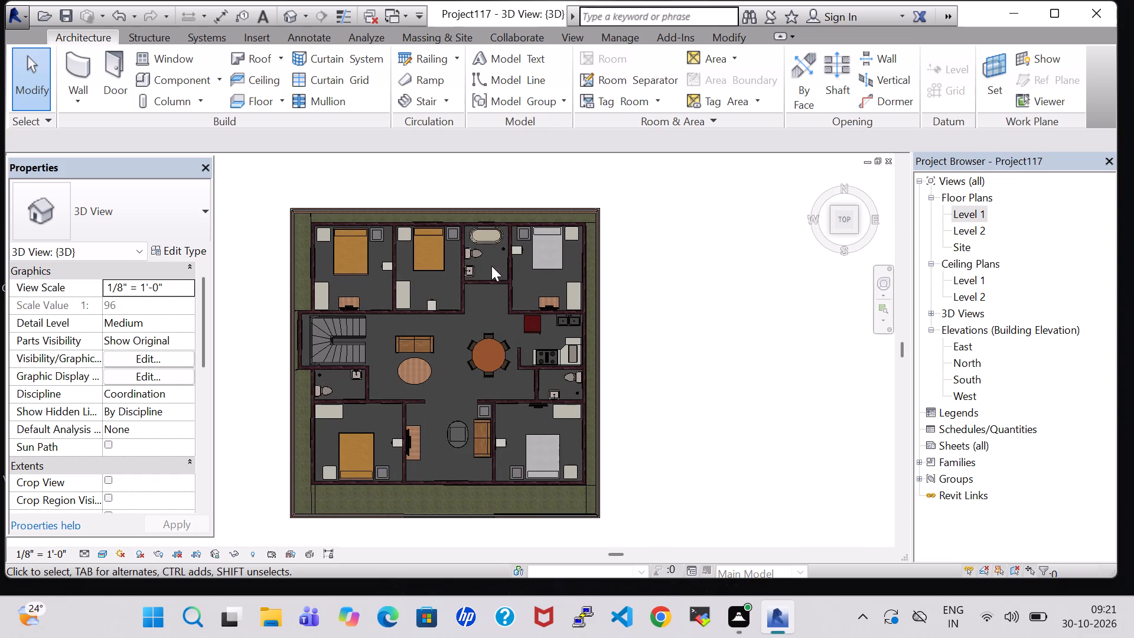
{"action": "middle_click_drag", "start_coordinate": [491, 266], "coordinate": [581, 231]}
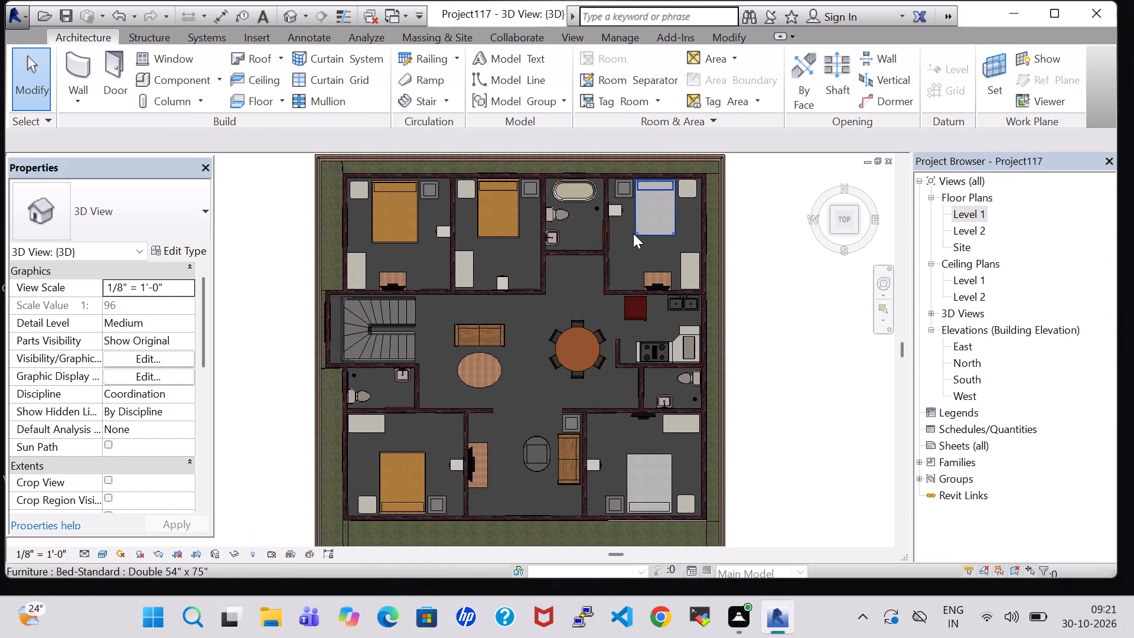
Set the Mattress Material of the Bed-Standard Double 54" x 75" type to Oak Flooring, using the bed in the bedroom beside the kitchen.
{"action": "left_click", "coordinate": [633, 233]}
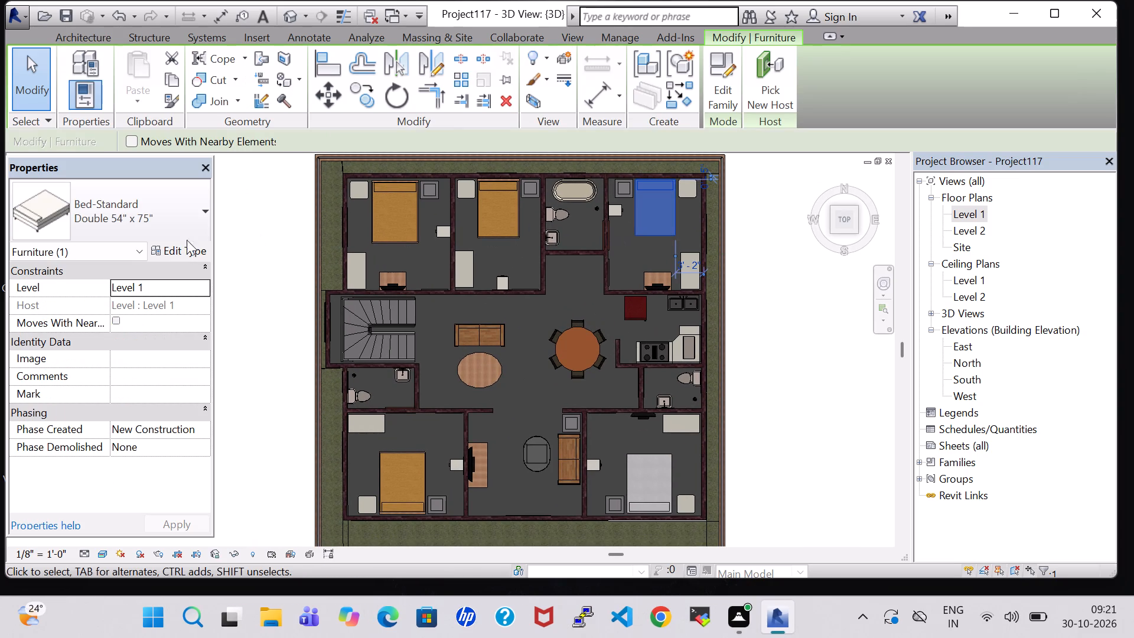
{"action": "left_click", "coordinate": [177, 252]}
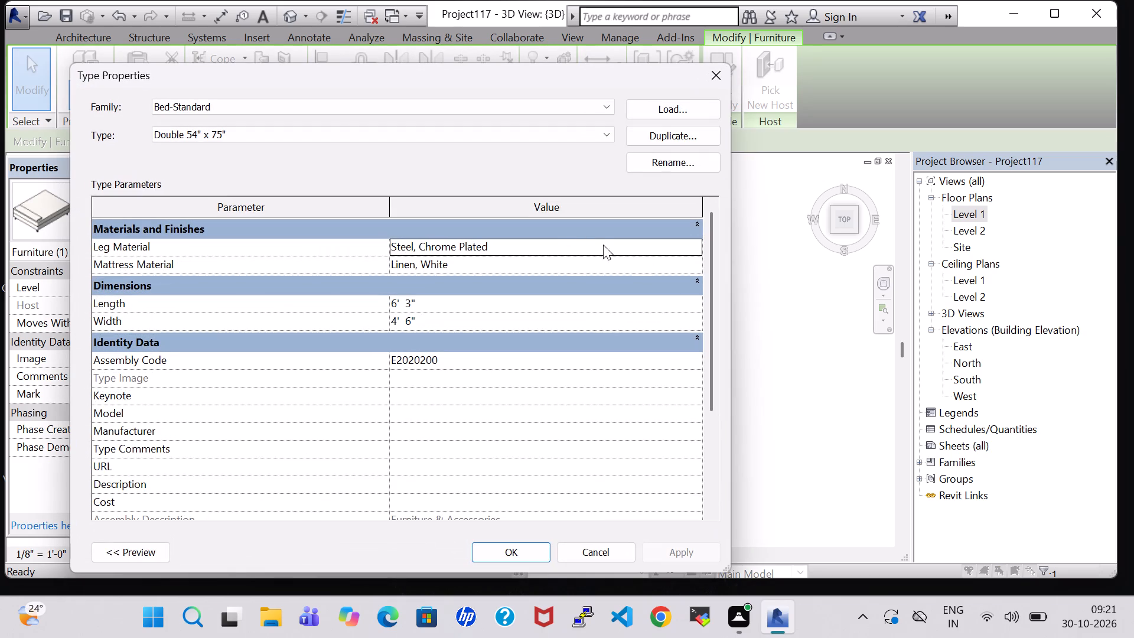
{"action": "left_click", "coordinate": [699, 260]}
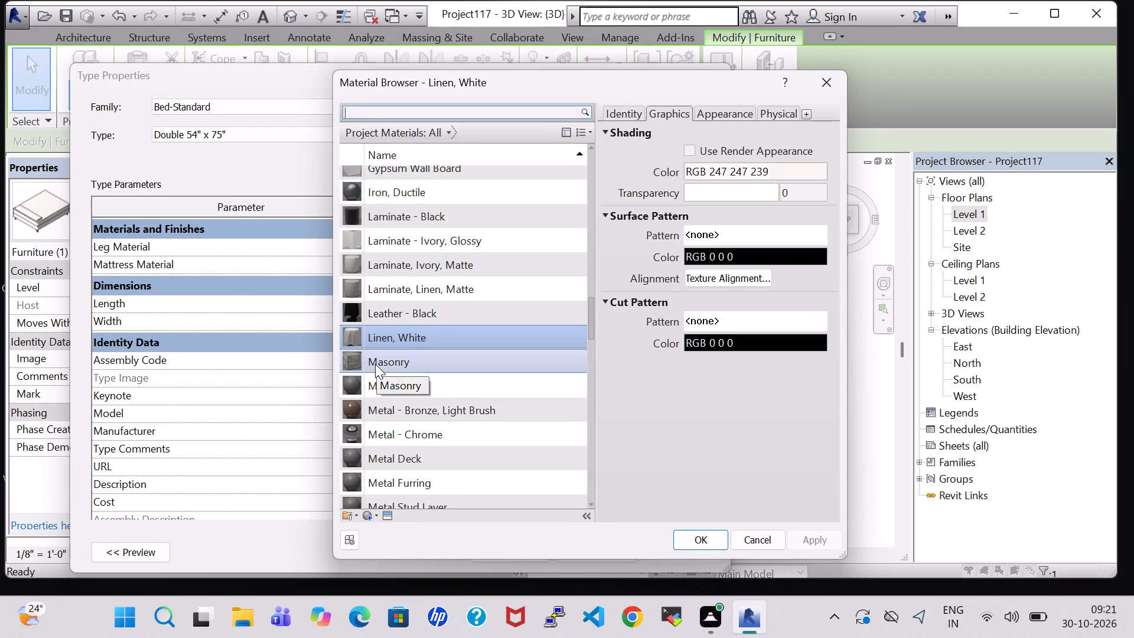
{"action": "scroll", "coordinate": [375, 364], "scroll_direction": "down", "scroll_amount": 3}
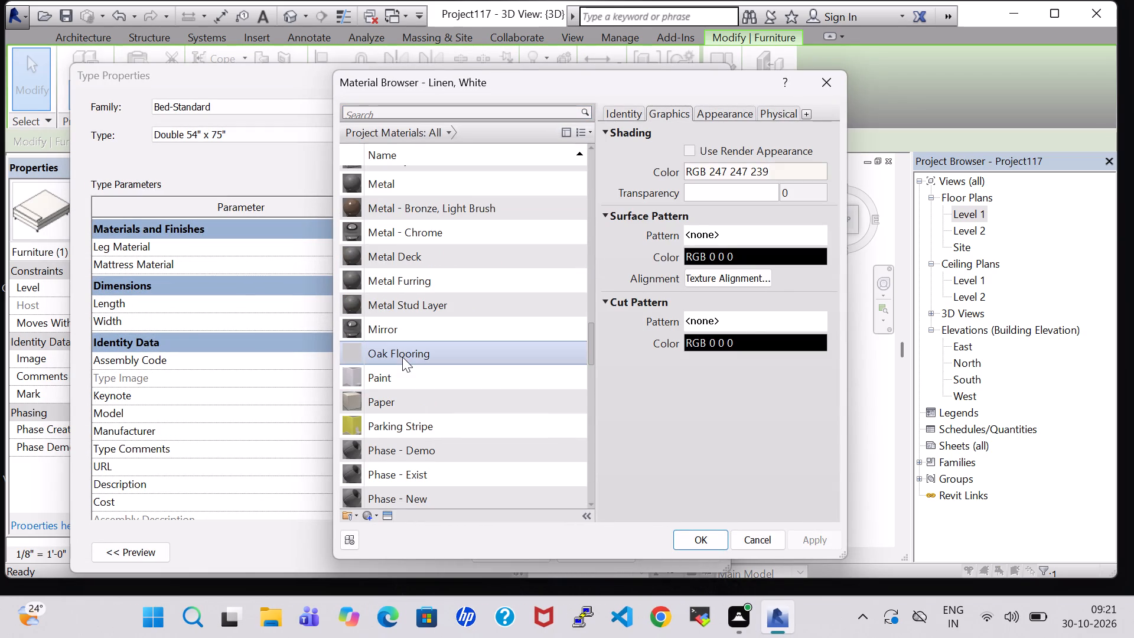
{"action": "left_click", "coordinate": [402, 357]}
{"action": "left_click", "coordinate": [696, 534]}
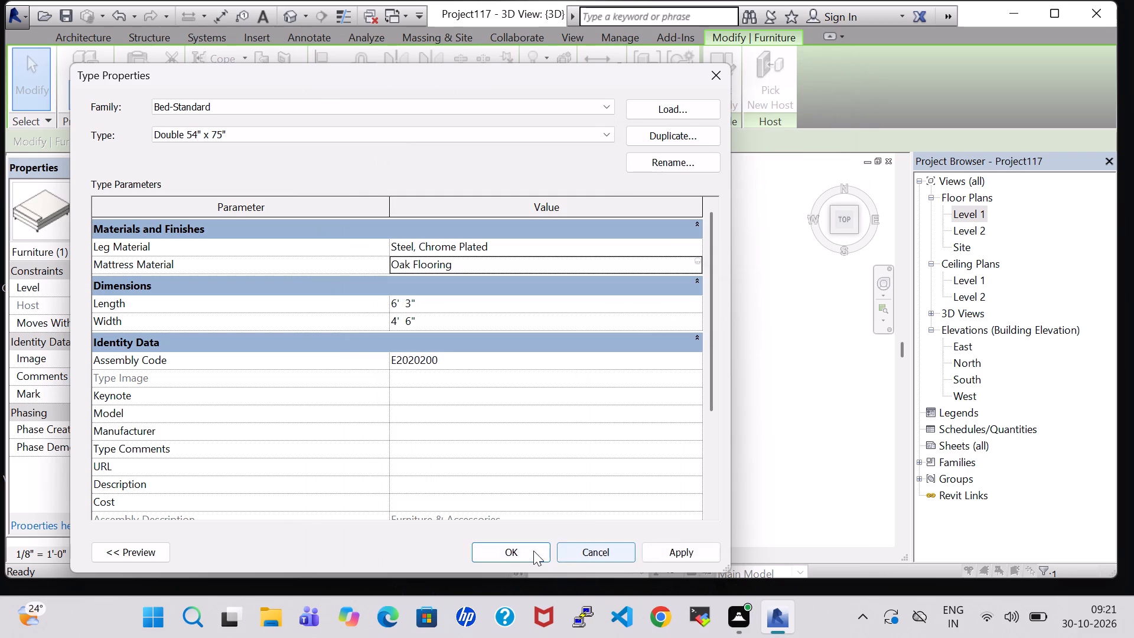
{"action": "left_click", "coordinate": [532, 551]}
{"action": "left_click", "coordinate": [751, 336]}
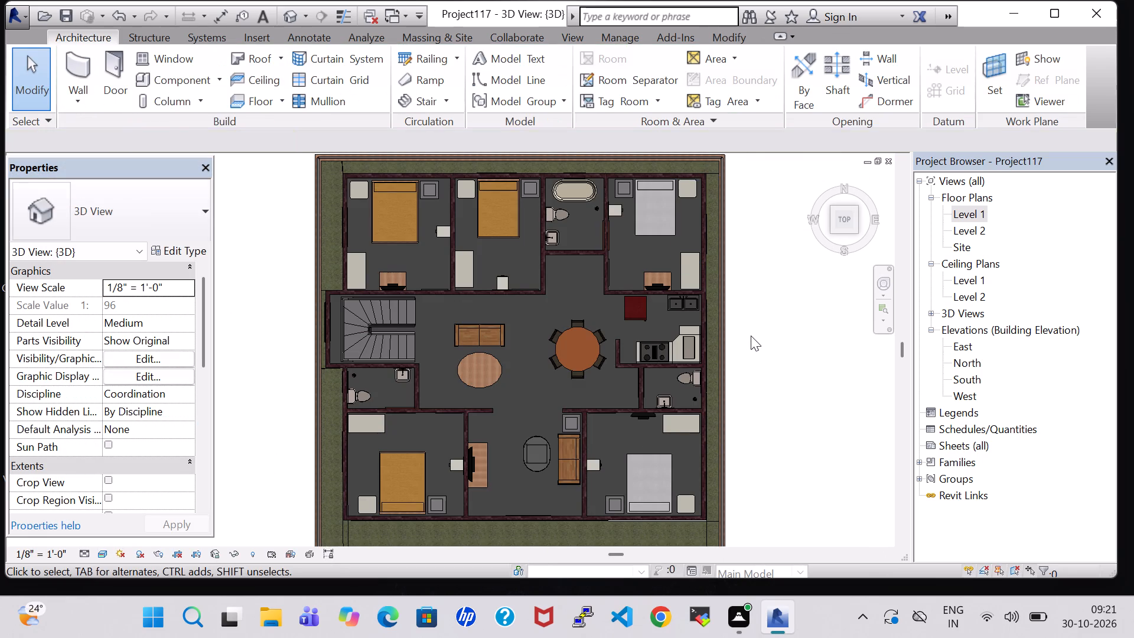
Examine the double bed's mattress finish and the furniture in the other rooms from the top.
{"action": "left_click", "coordinate": [661, 226]}
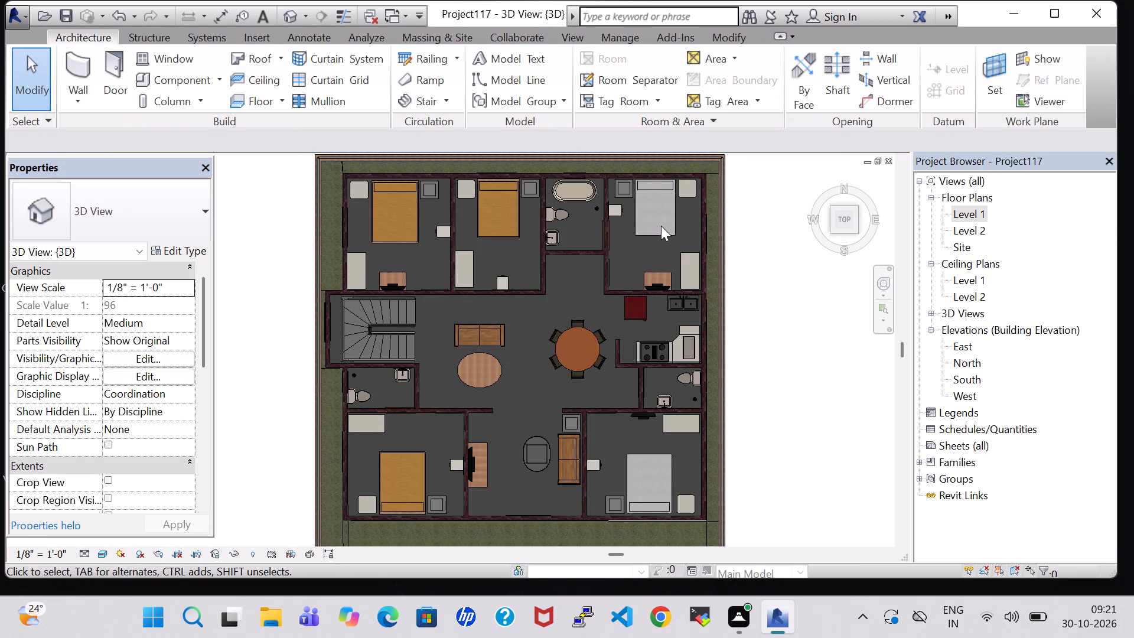
{"action": "left_click", "coordinate": [659, 233]}
{"action": "scroll", "coordinate": [659, 233], "scroll_direction": "up", "scroll_amount": 7}
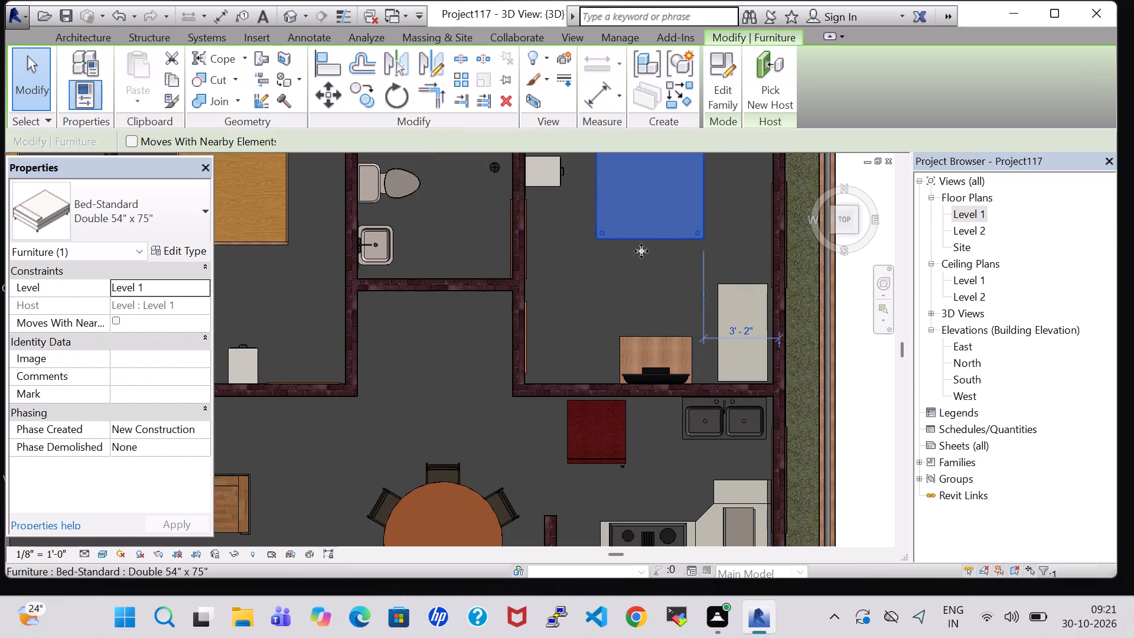
{"action": "left_click", "coordinate": [621, 267]}
{"action": "scroll", "coordinate": [621, 267], "scroll_direction": "down", "scroll_amount": 3}
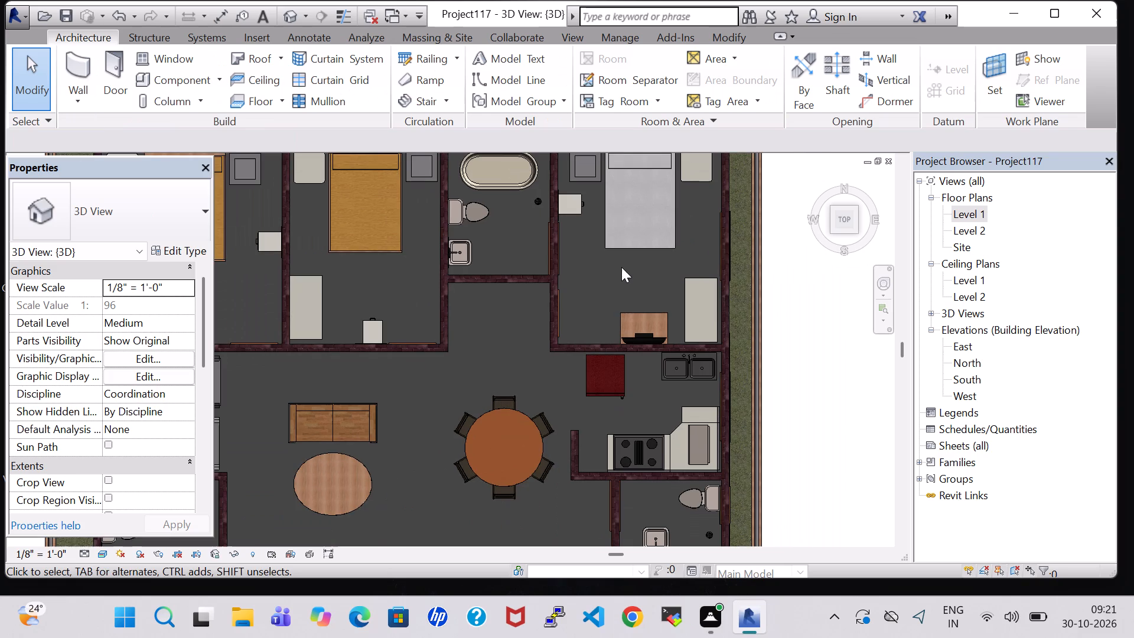
{"action": "middle_click_drag", "start_coordinate": [621, 267], "coordinate": [616, 319]}
{"action": "scroll", "coordinate": [616, 319], "scroll_direction": "down", "scroll_amount": 1}
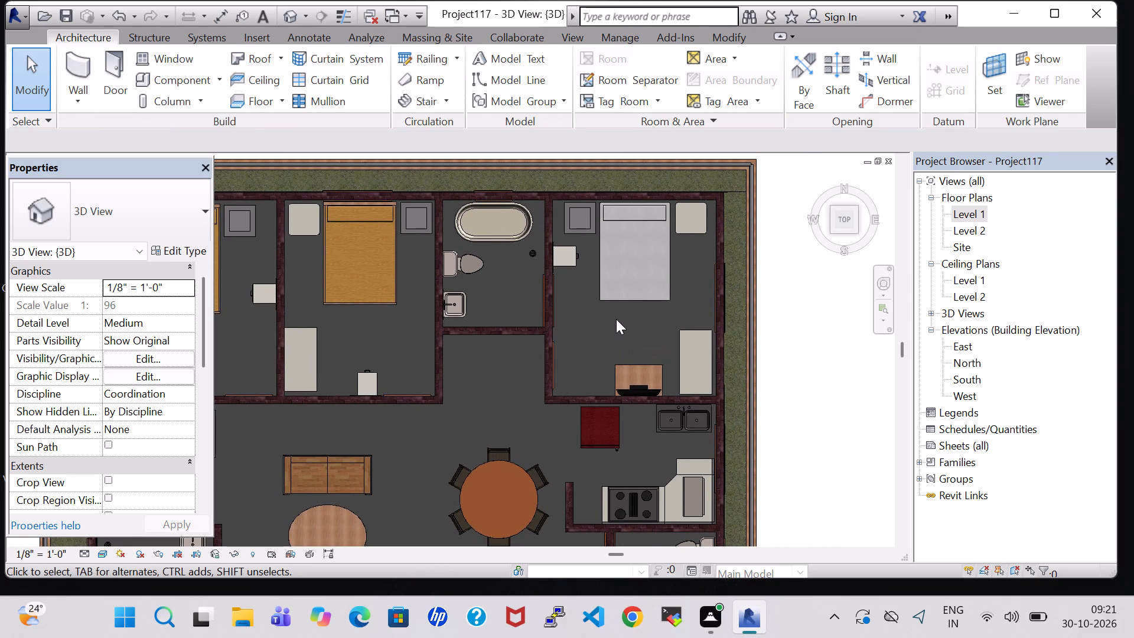
{"action": "scroll", "coordinate": [616, 319], "scroll_direction": "down", "scroll_amount": 1}
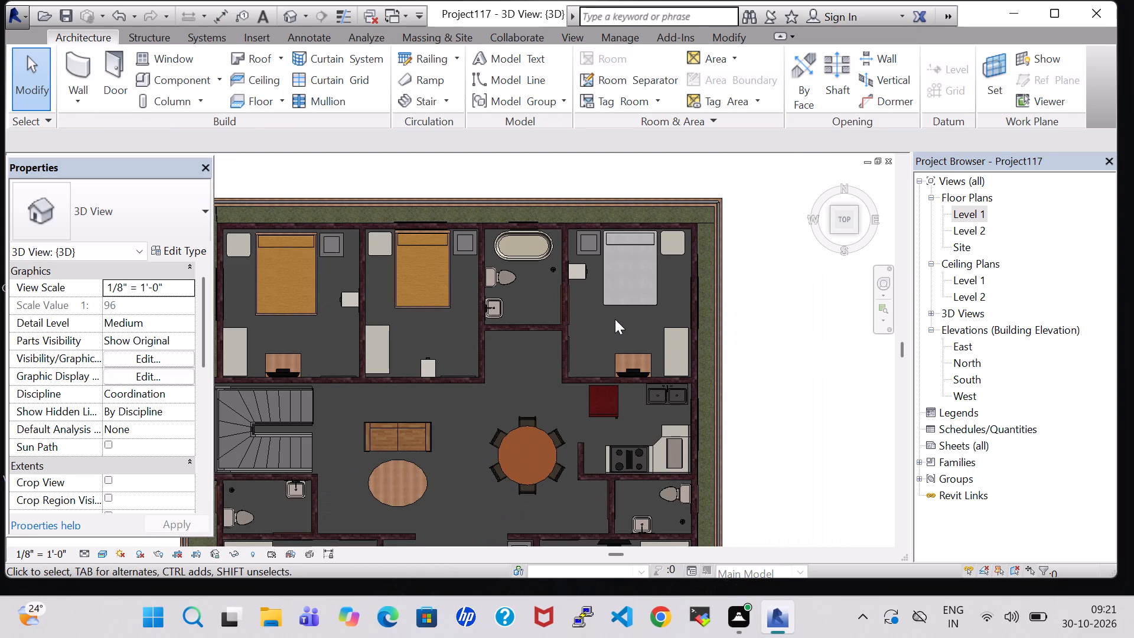
{"action": "middle_click_drag", "start_coordinate": [615, 319], "coordinate": [633, 253]}
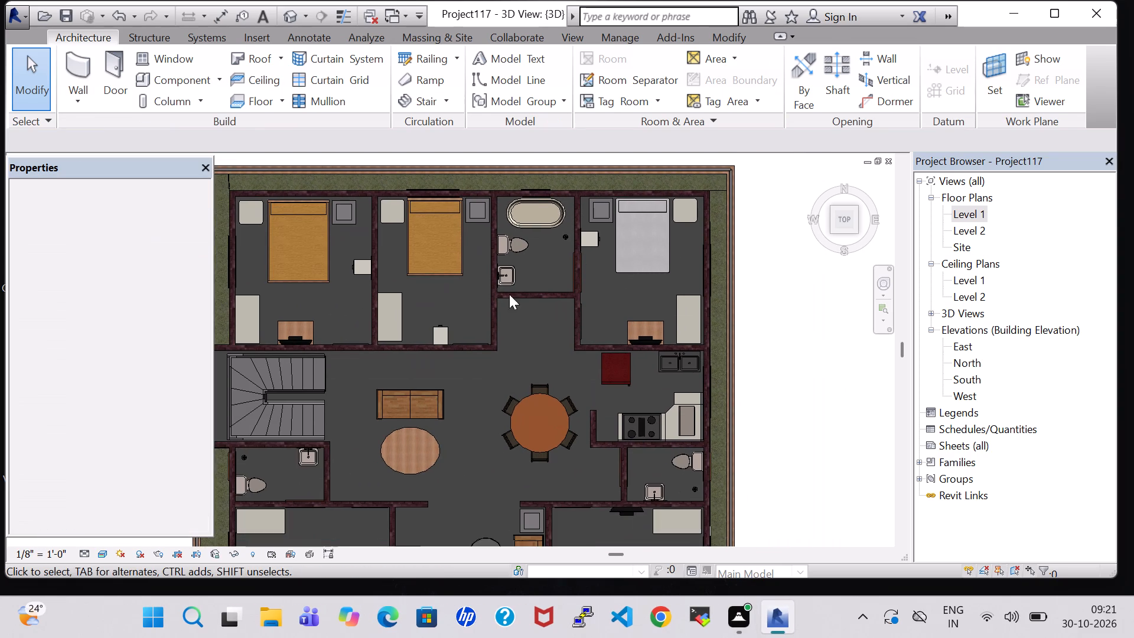
{"action": "middle_click_drag", "start_coordinate": [379, 350], "coordinate": [396, 342]}
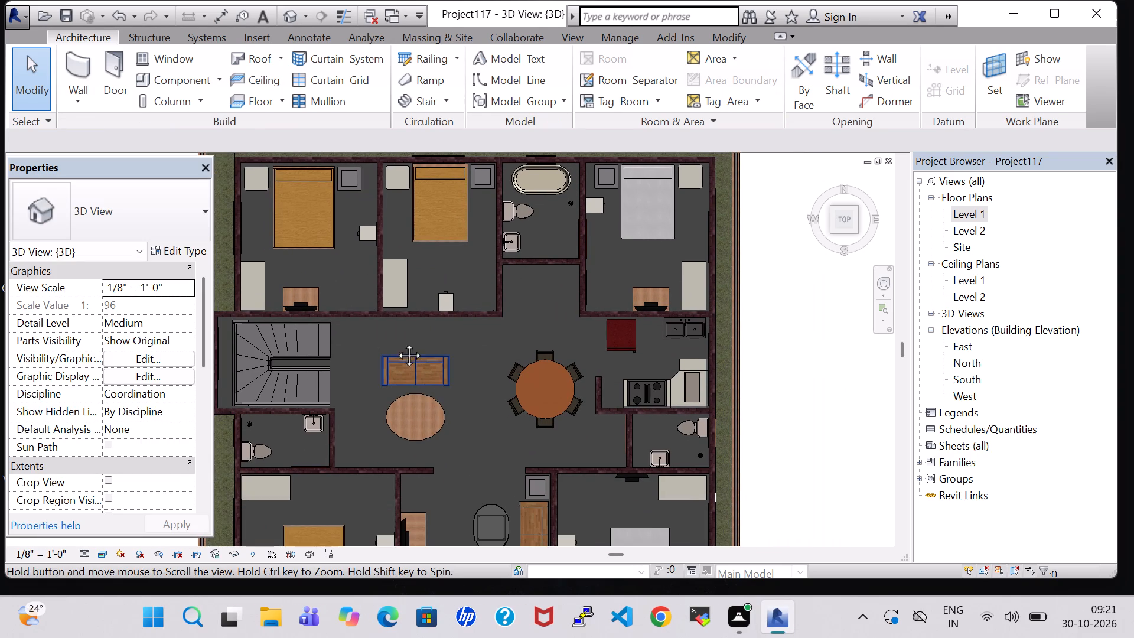
{"action": "middle_click_drag", "start_coordinate": [396, 342], "coordinate": [441, 277]}
{"action": "middle_click_drag", "start_coordinate": [538, 389], "coordinate": [542, 349]}
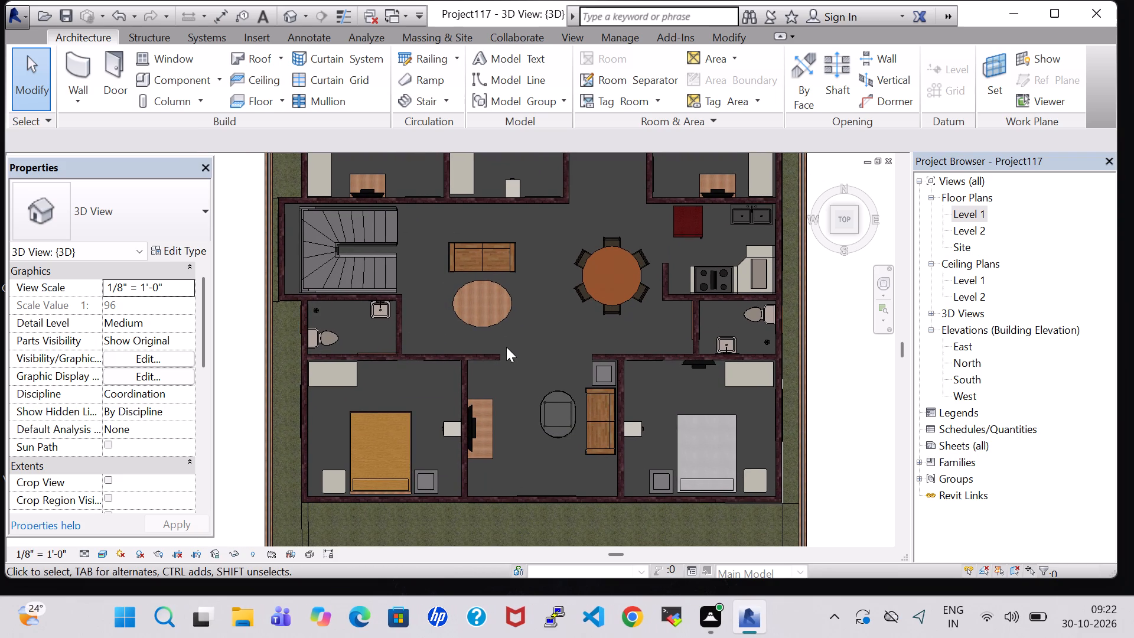
{"action": "scroll", "coordinate": [529, 367], "scroll_direction": "up", "scroll_amount": 3}
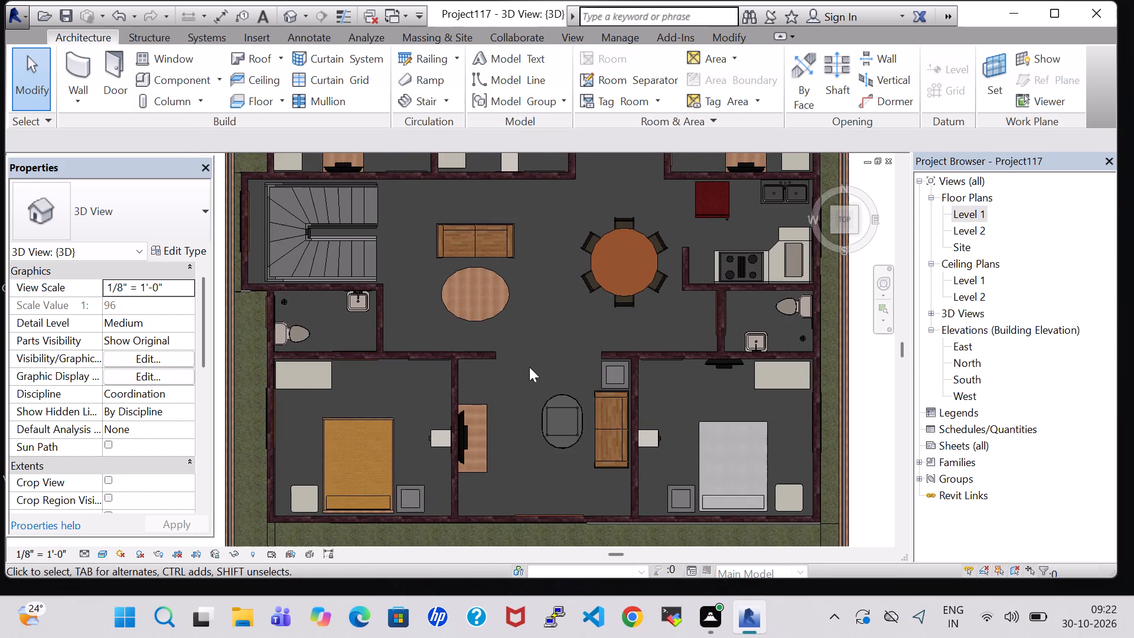
{"action": "scroll", "coordinate": [529, 367], "scroll_direction": "up", "scroll_amount": 2}
{"action": "left_click", "coordinate": [537, 325]}
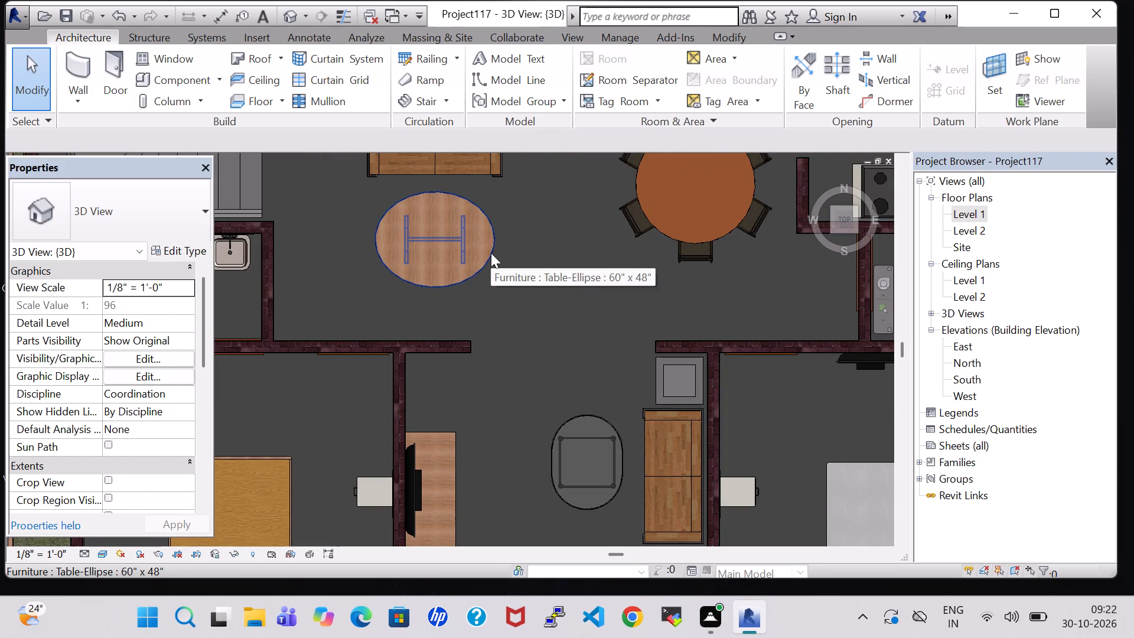
Review the type properties of the round dining table with chairs, including its chair count, materials and dimensions.
{"action": "left_click", "coordinate": [491, 253]}
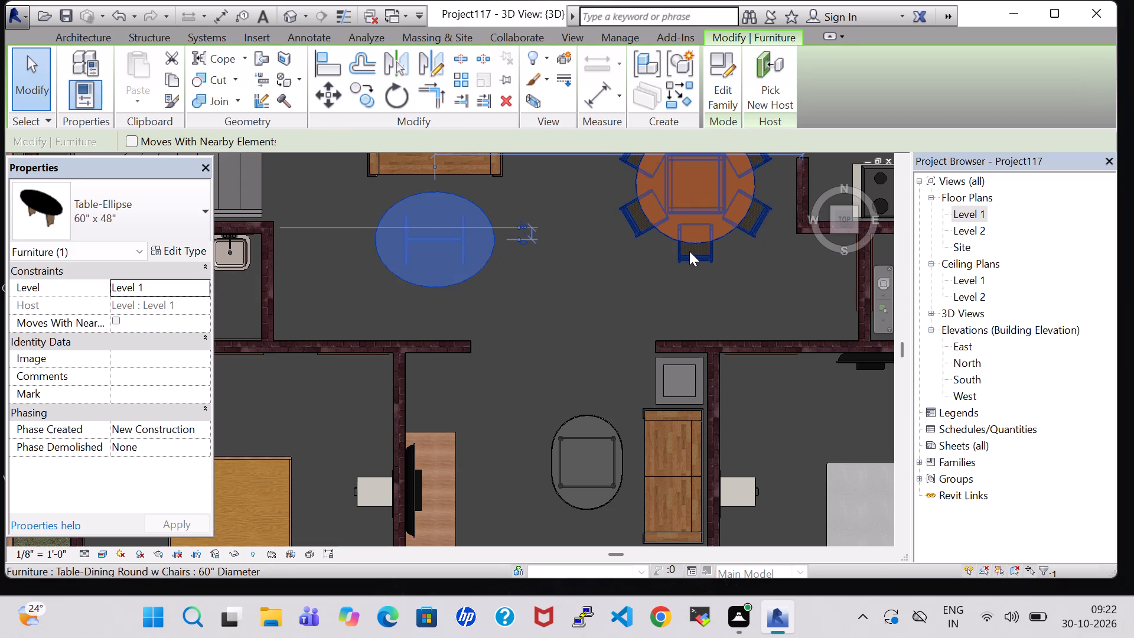
{"action": "left_click", "coordinate": [689, 251]}
{"action": "left_click", "coordinate": [184, 246]}
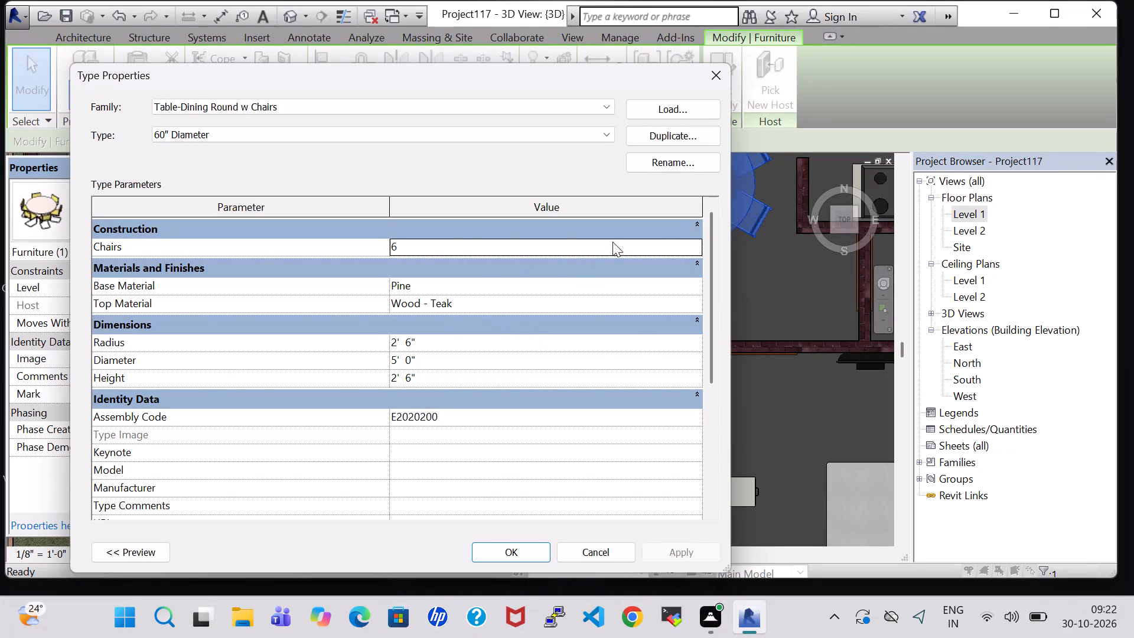
{"action": "scroll", "coordinate": [438, 240], "scroll_direction": "down", "scroll_amount": 3}
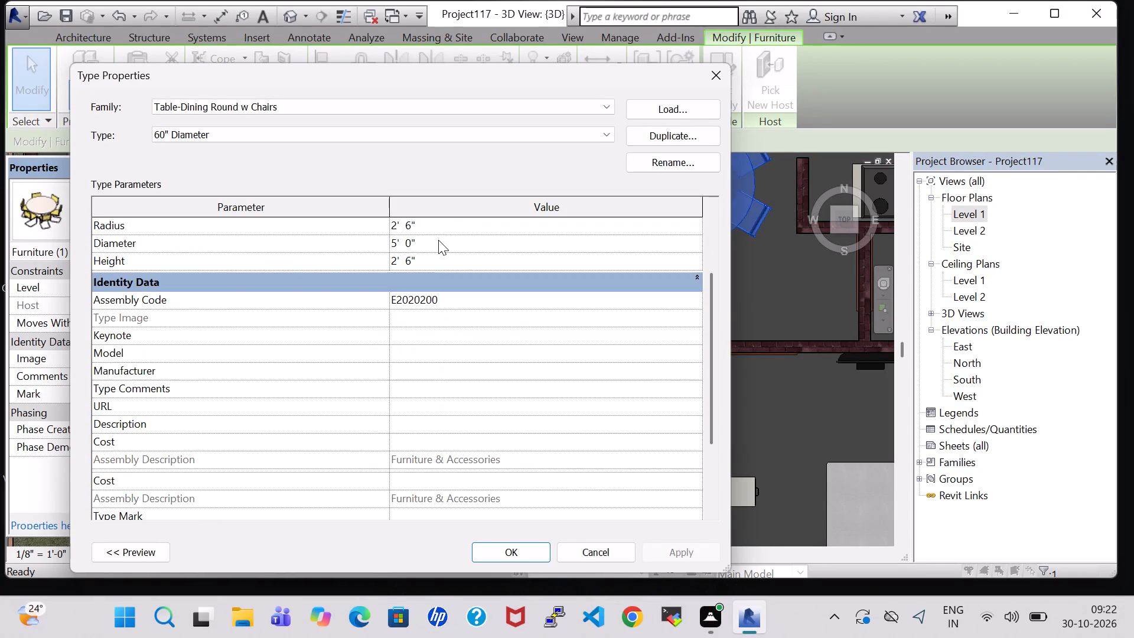
{"action": "scroll", "coordinate": [438, 240], "scroll_direction": "down", "scroll_amount": 1}
{"action": "scroll", "coordinate": [438, 240], "scroll_direction": "up", "scroll_amount": 7}
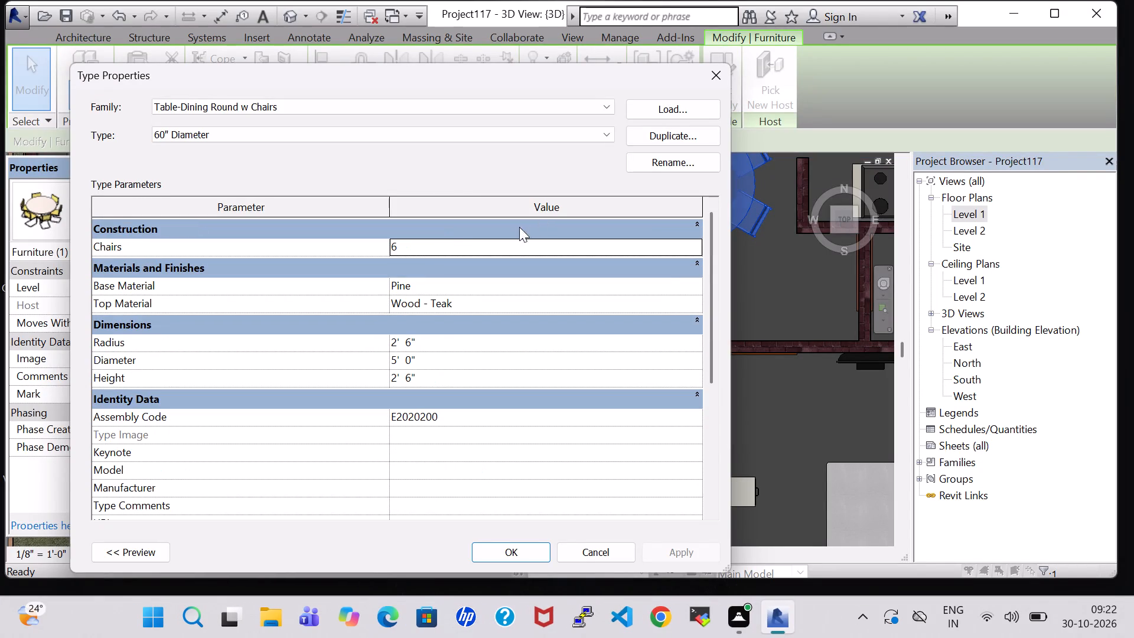
{"action": "left_click", "coordinate": [468, 238]}
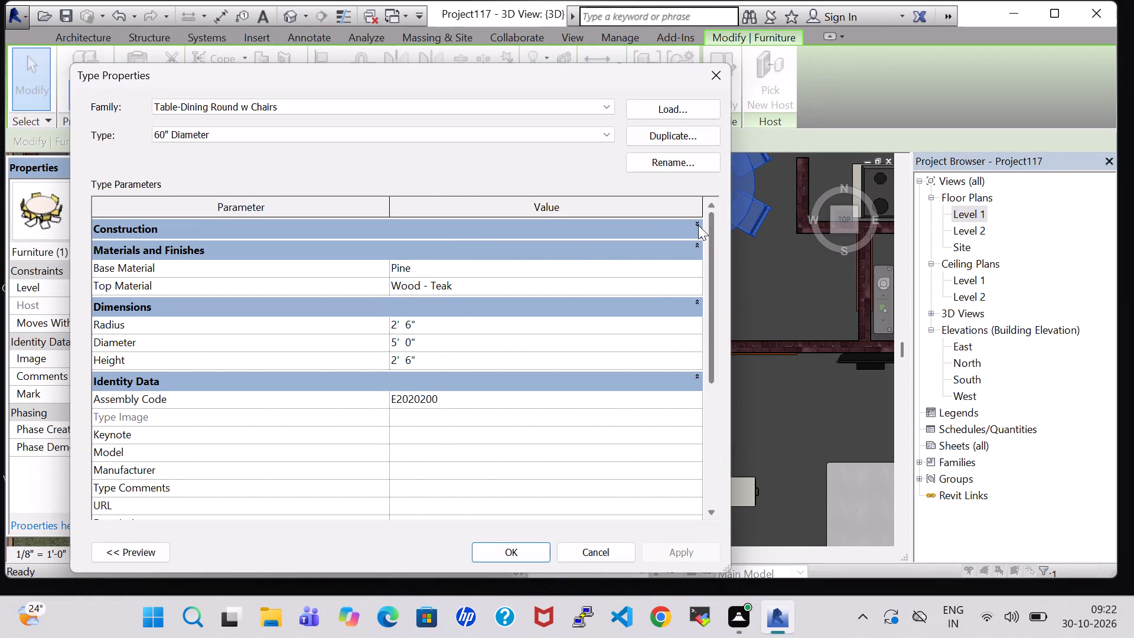
{"action": "left_click", "coordinate": [698, 225]}
{"action": "left_click", "coordinate": [706, 70]}
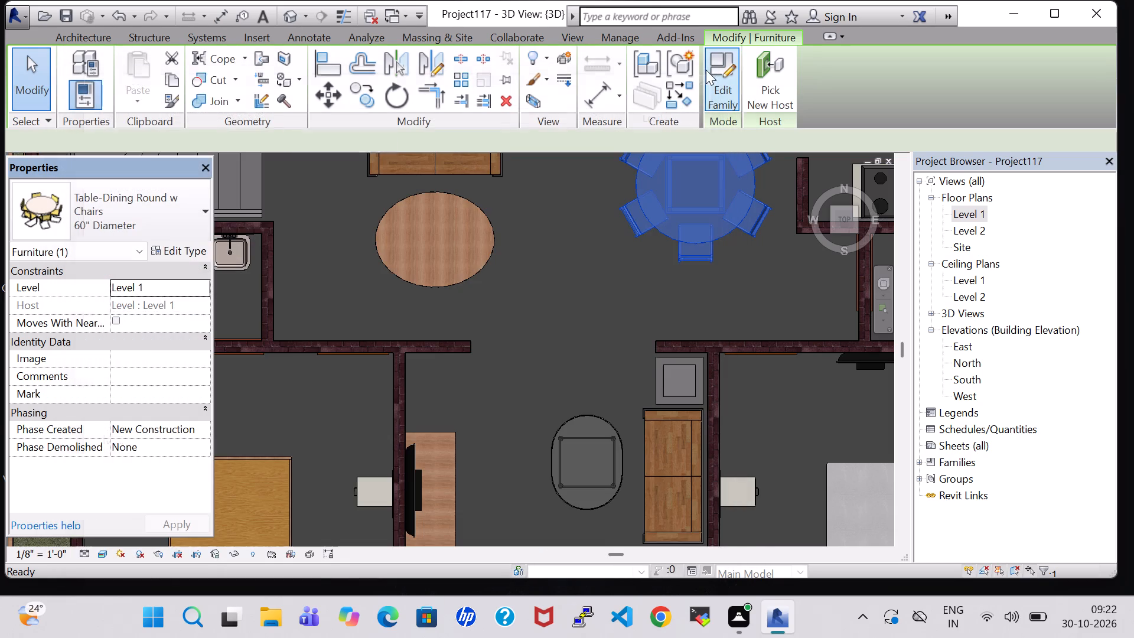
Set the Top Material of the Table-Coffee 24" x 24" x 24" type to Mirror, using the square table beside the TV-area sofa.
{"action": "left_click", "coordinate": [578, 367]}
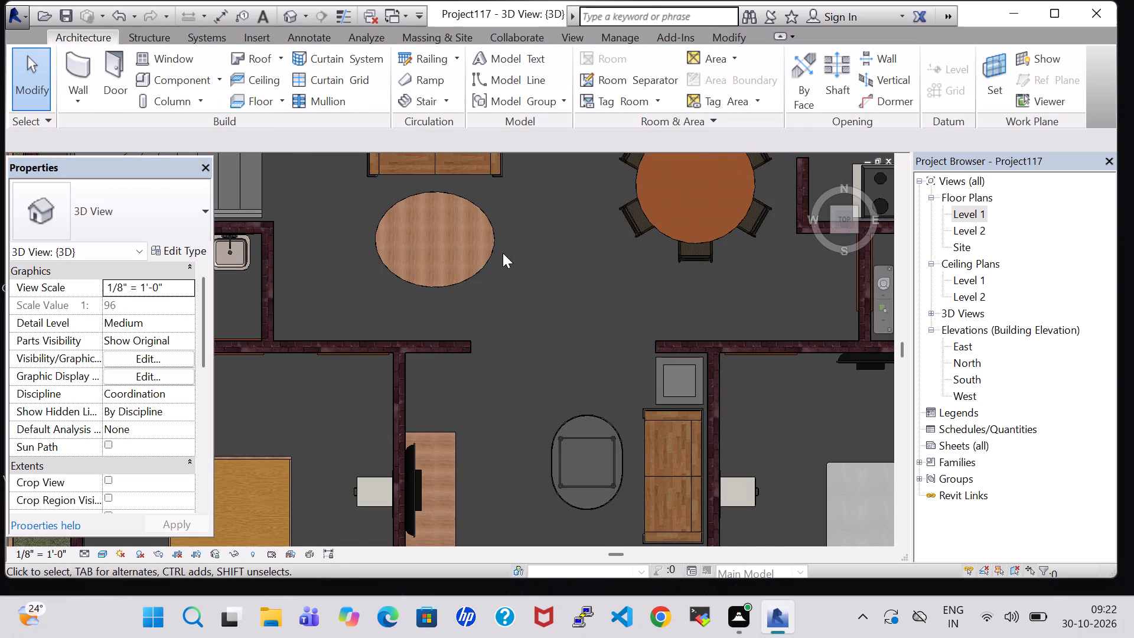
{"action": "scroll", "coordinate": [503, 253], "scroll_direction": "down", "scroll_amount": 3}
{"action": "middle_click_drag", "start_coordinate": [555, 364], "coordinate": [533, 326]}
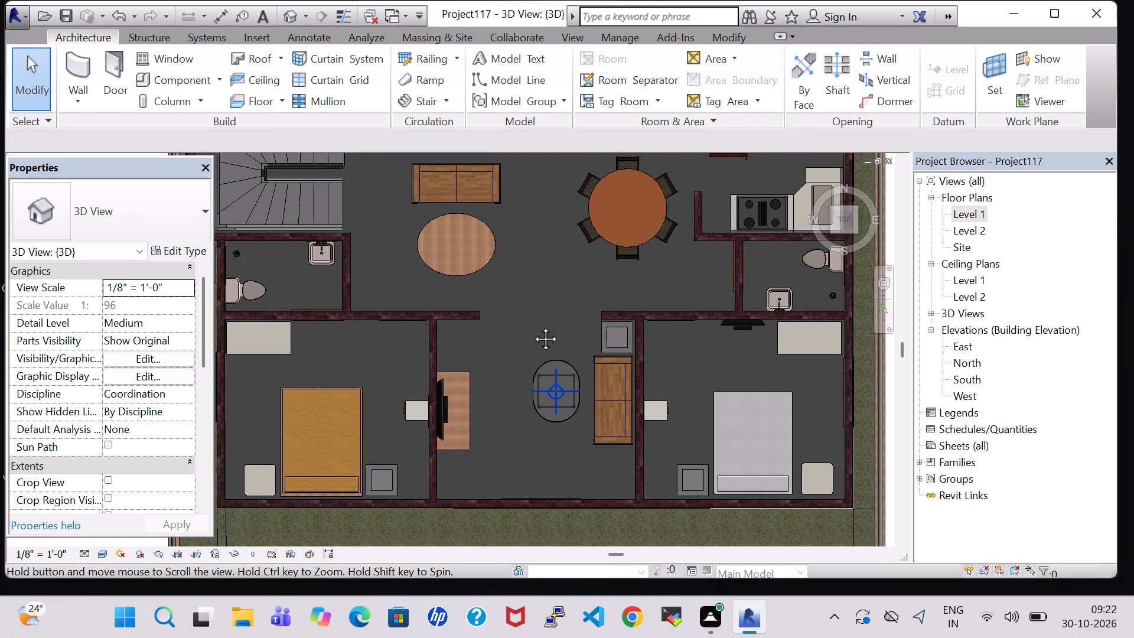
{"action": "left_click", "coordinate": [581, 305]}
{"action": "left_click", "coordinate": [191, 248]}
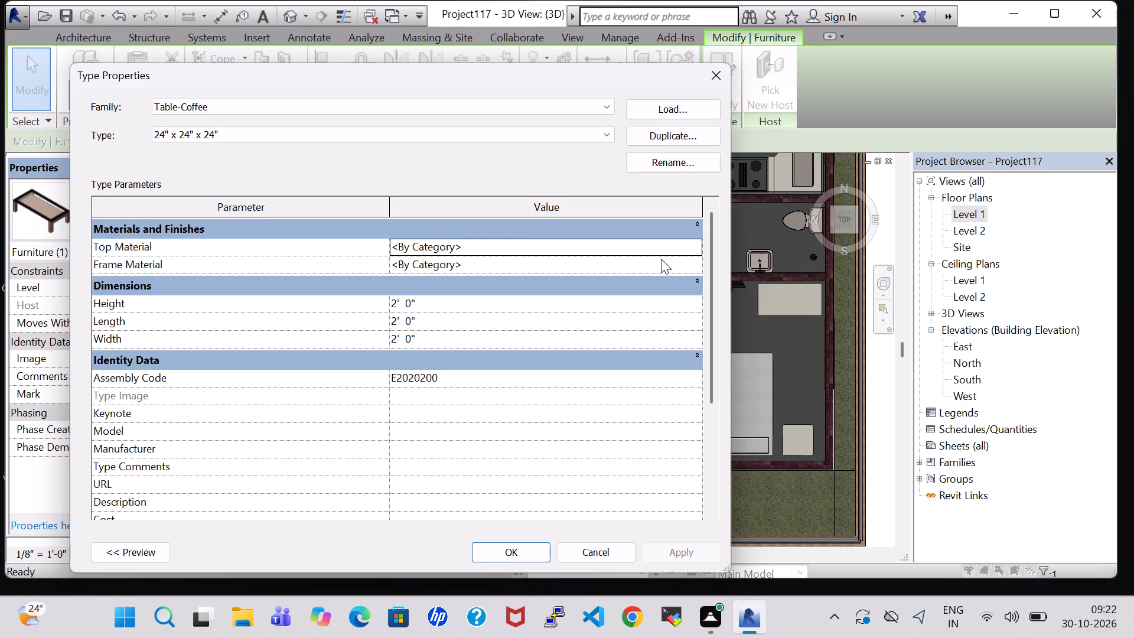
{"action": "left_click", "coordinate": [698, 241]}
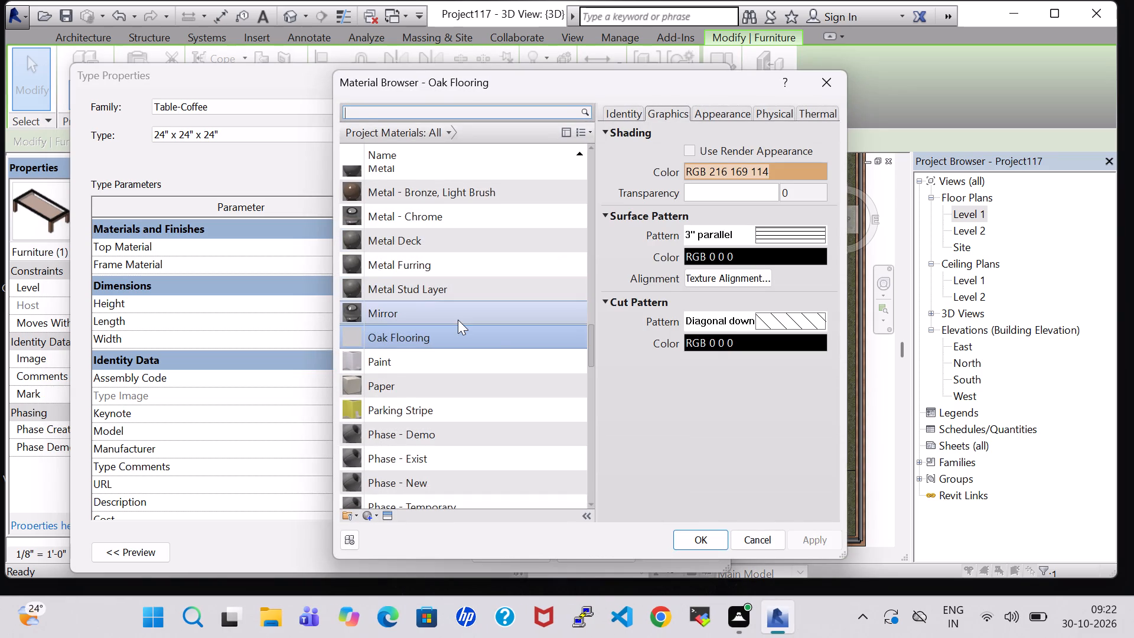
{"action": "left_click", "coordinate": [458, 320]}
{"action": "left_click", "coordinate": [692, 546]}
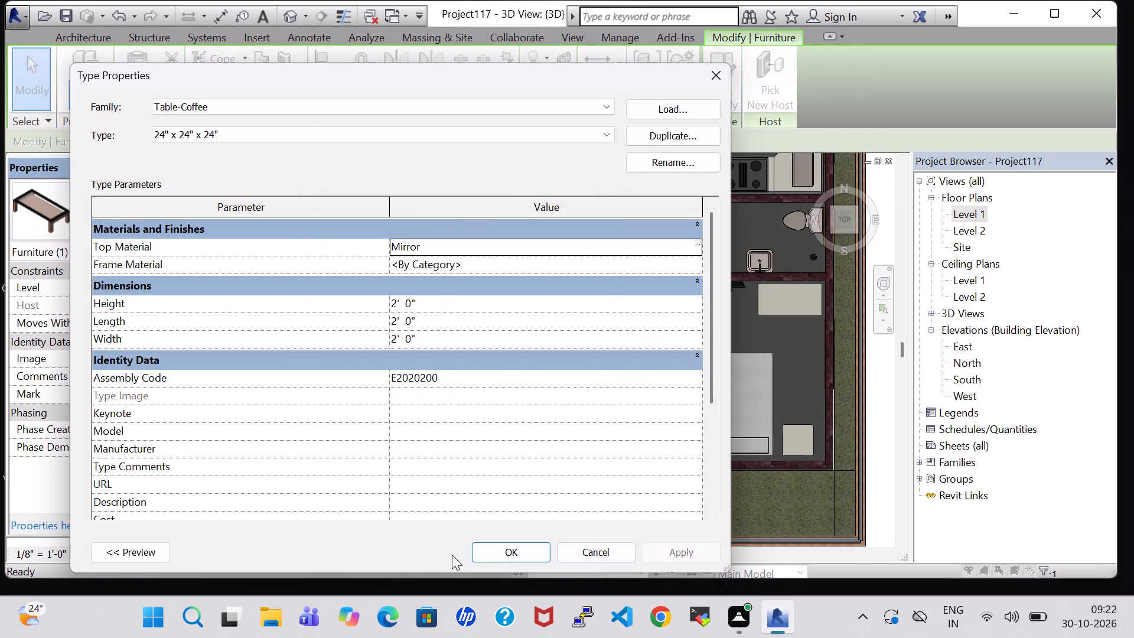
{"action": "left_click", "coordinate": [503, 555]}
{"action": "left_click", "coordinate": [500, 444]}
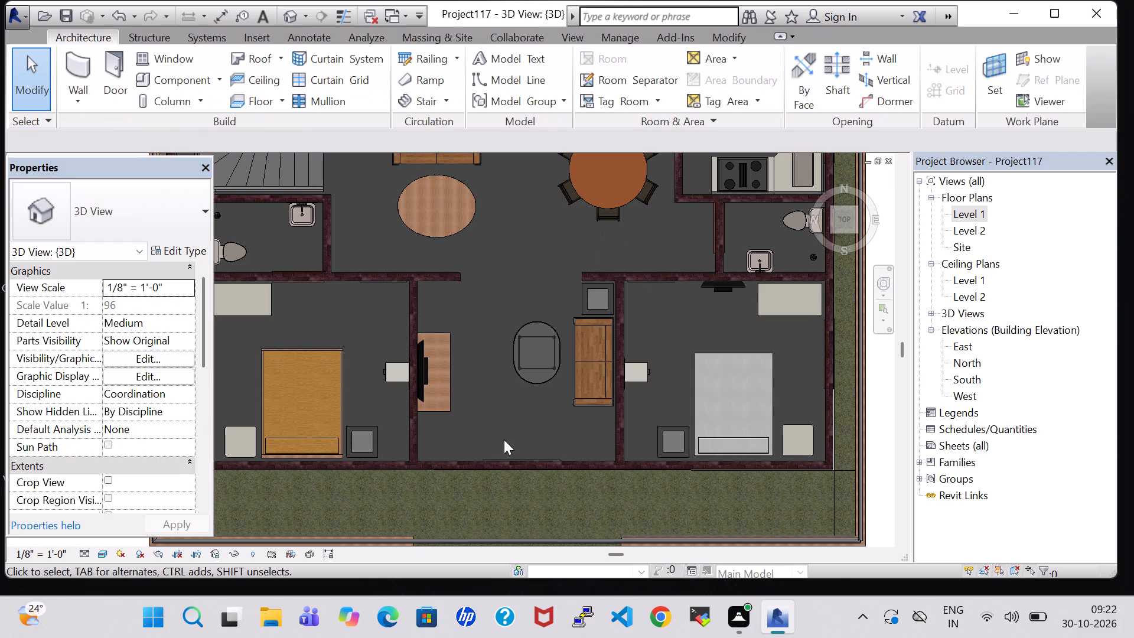
Set the Top Material of the Table-Coffee 24" x 24" x 24" type to Paper, using the square table beside the sofa.
{"action": "scroll", "coordinate": [600, 307], "scroll_direction": "up", "scroll_amount": 9}
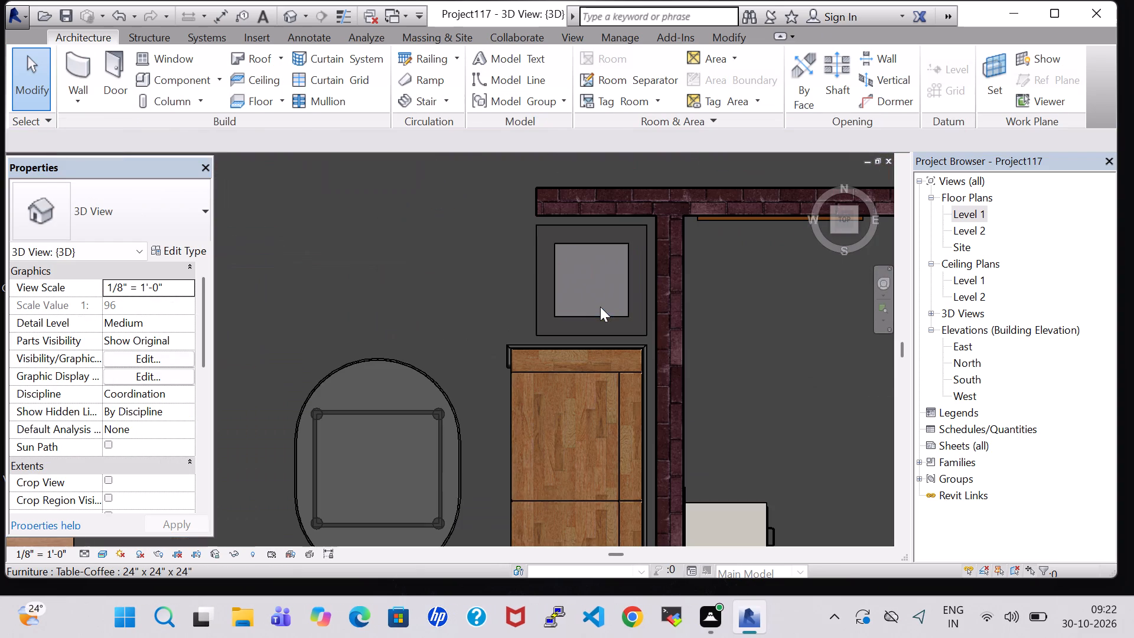
{"action": "left_click", "coordinate": [606, 241]}
{"action": "left_click", "coordinate": [455, 246]}
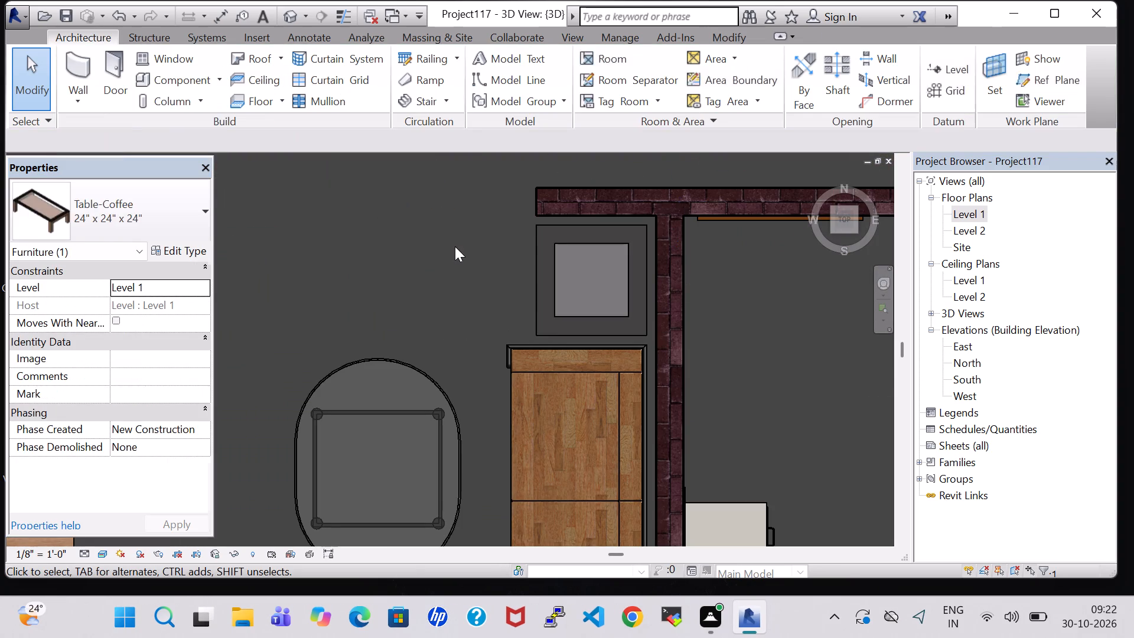
{"action": "middle_click_drag", "start_coordinate": [462, 315], "coordinate": [500, 278]}
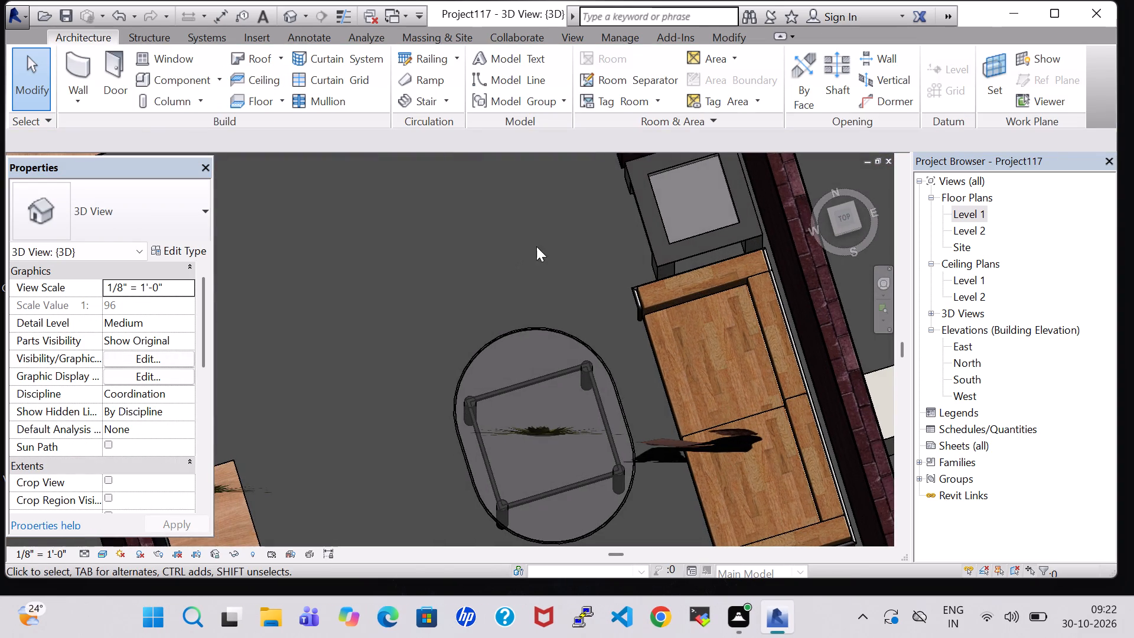
{"action": "middle_click_drag", "start_coordinate": [552, 265], "coordinate": [638, 222], "text": "shift"}
{"action": "middle_click_drag", "start_coordinate": [643, 190], "coordinate": [562, 456]}
{"action": "middle_click_drag", "start_coordinate": [621, 314], "coordinate": [632, 275], "text": "shift"}
{"action": "left_click", "coordinate": [658, 208]}
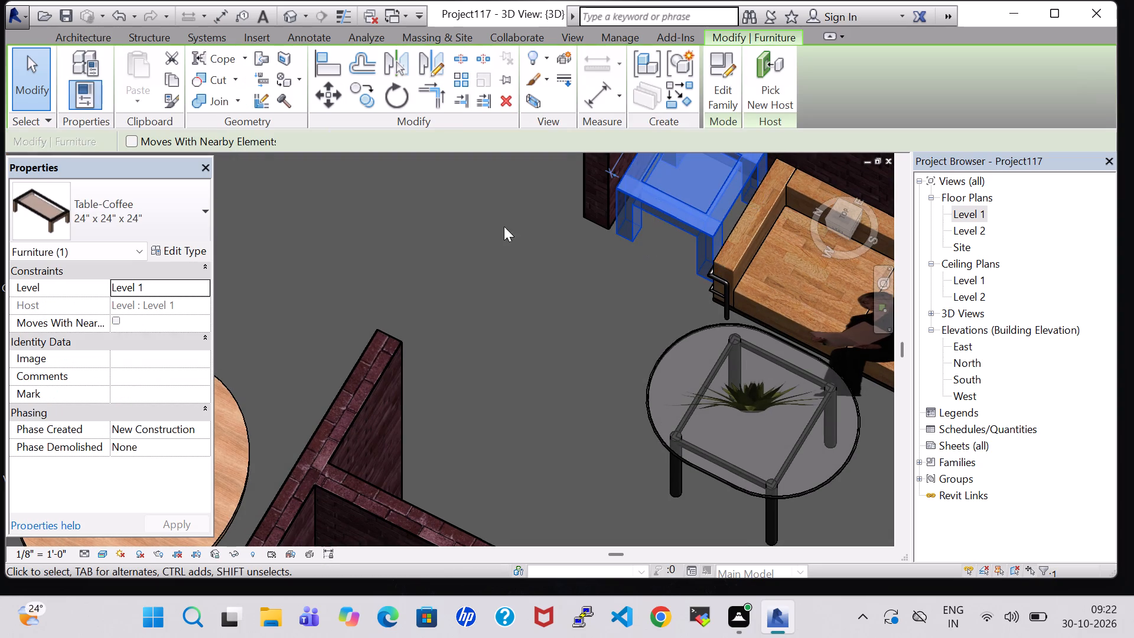
{"action": "left_click", "coordinate": [195, 249]}
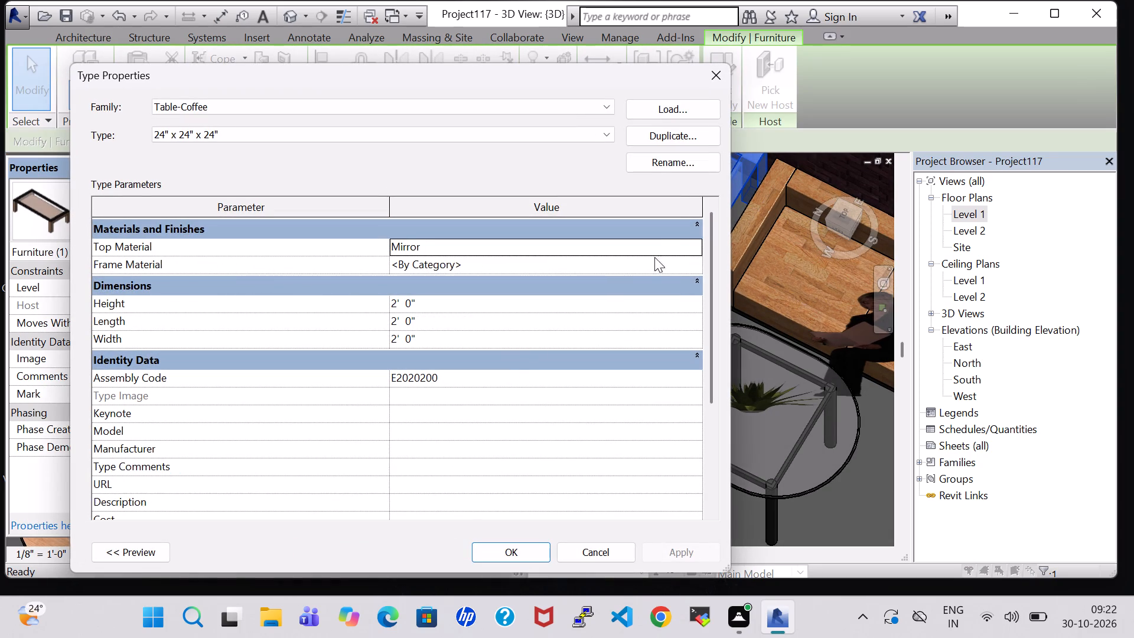
{"action": "left_click", "coordinate": [694, 243]}
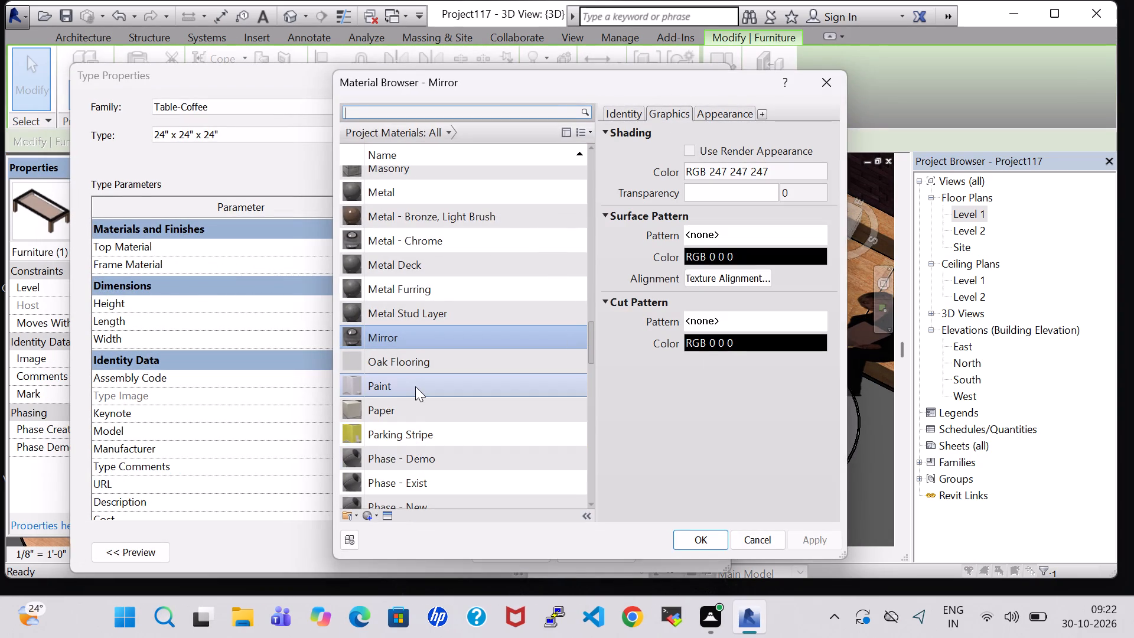
{"action": "left_click", "coordinate": [420, 406]}
{"action": "left_click", "coordinate": [702, 549]}
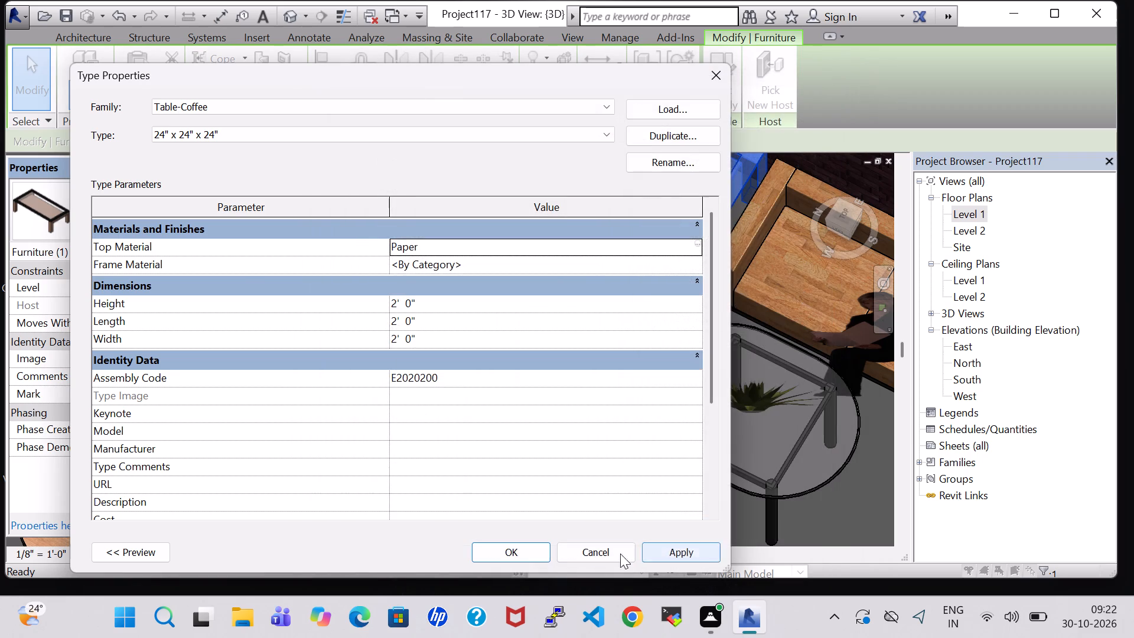
{"action": "left_click", "coordinate": [500, 546]}
{"action": "left_click", "coordinate": [602, 349]}
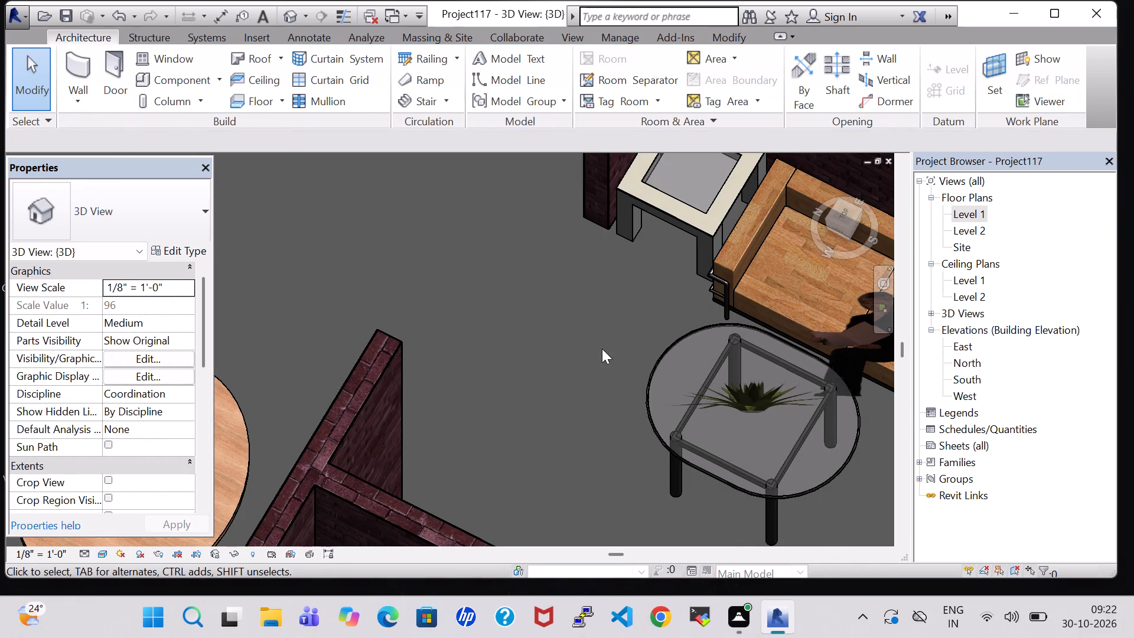
Set the Cabinet Material of the Cabinet-File 2 Drawer 15" x 18" type to Wood - Teak, using the bedroom cabinet behind the TV wall.
{"action": "scroll", "coordinate": [602, 349], "scroll_direction": "down", "scroll_amount": 7}
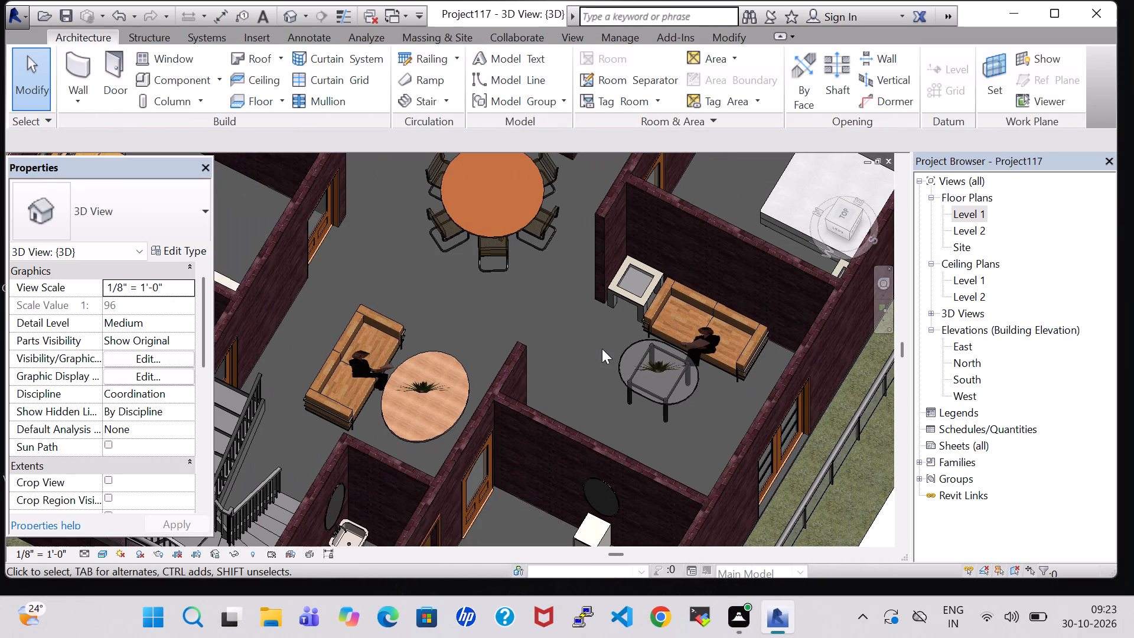
{"action": "middle_click_drag", "start_coordinate": [603, 356], "coordinate": [604, 425], "text": "shift"}
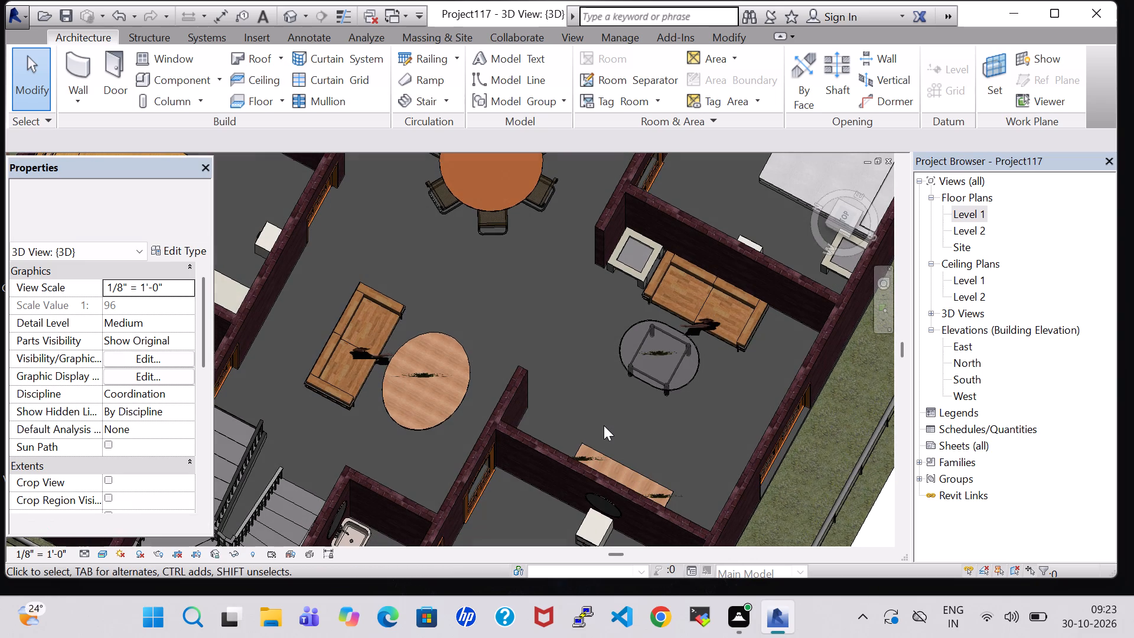
{"action": "left_click", "coordinate": [601, 533]}
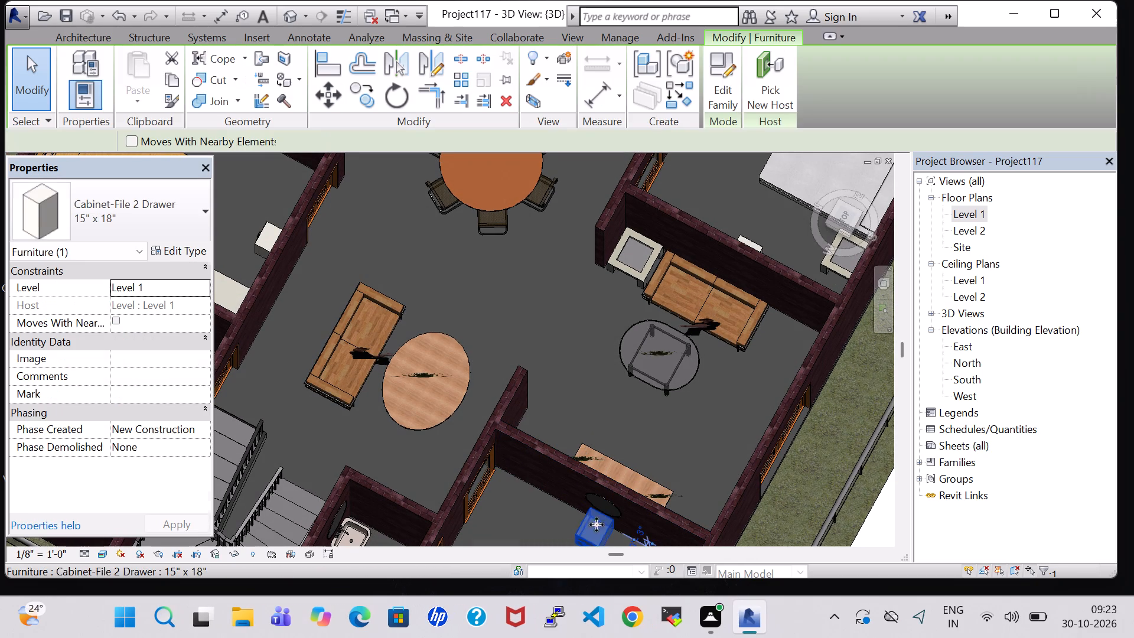
{"action": "left_click", "coordinate": [182, 260]}
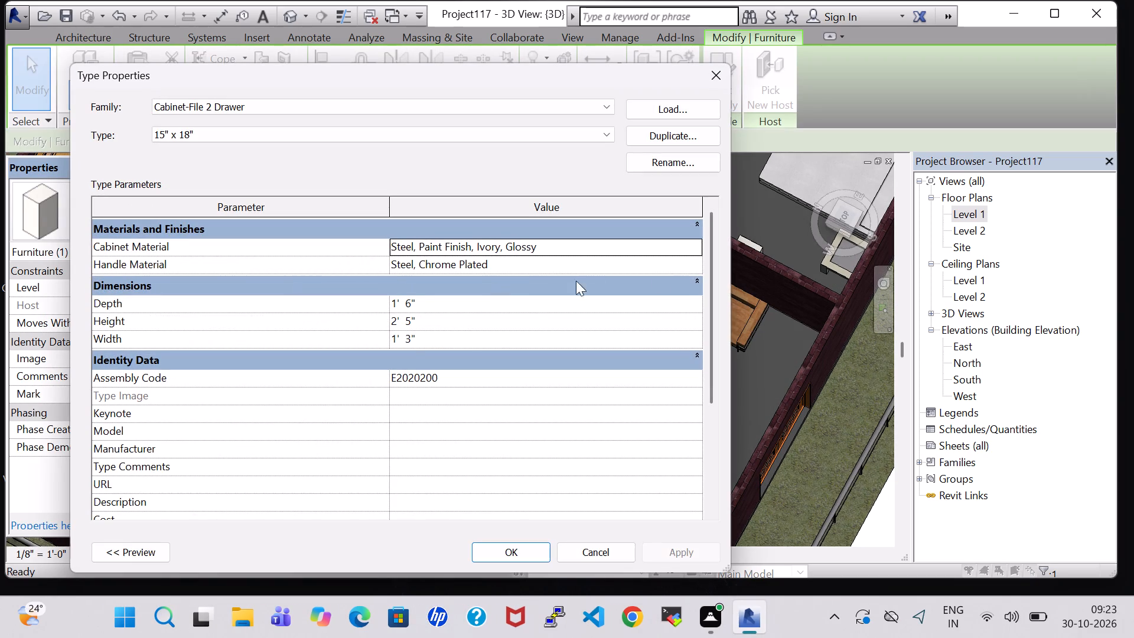
{"action": "left_click", "coordinate": [695, 242]}
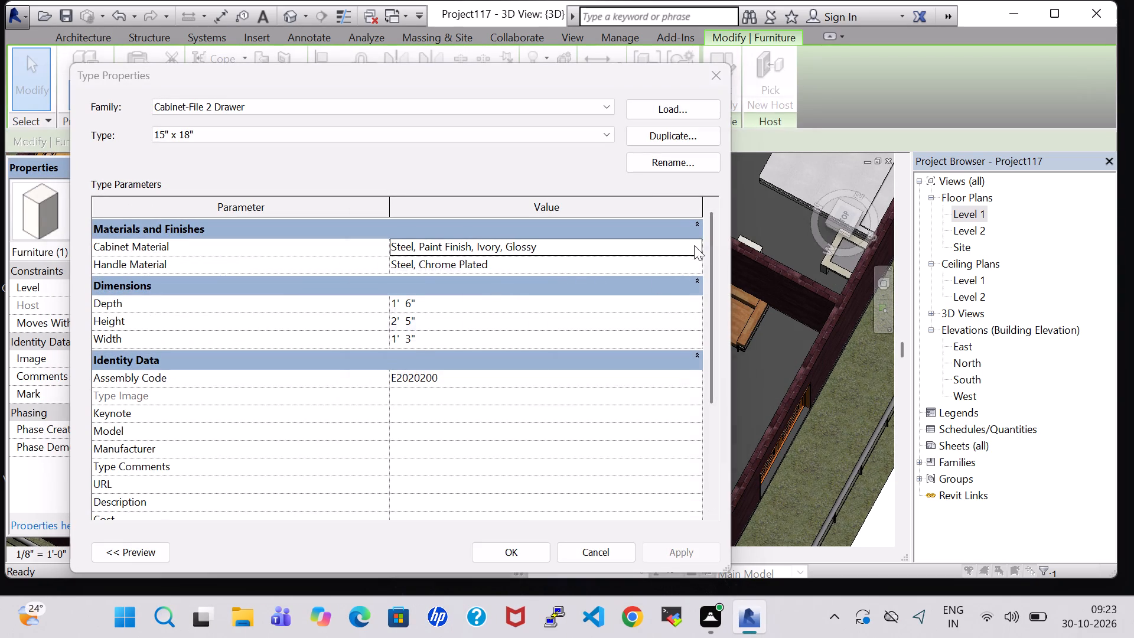
{"action": "scroll", "coordinate": [444, 415], "scroll_direction": "down", "scroll_amount": 11}
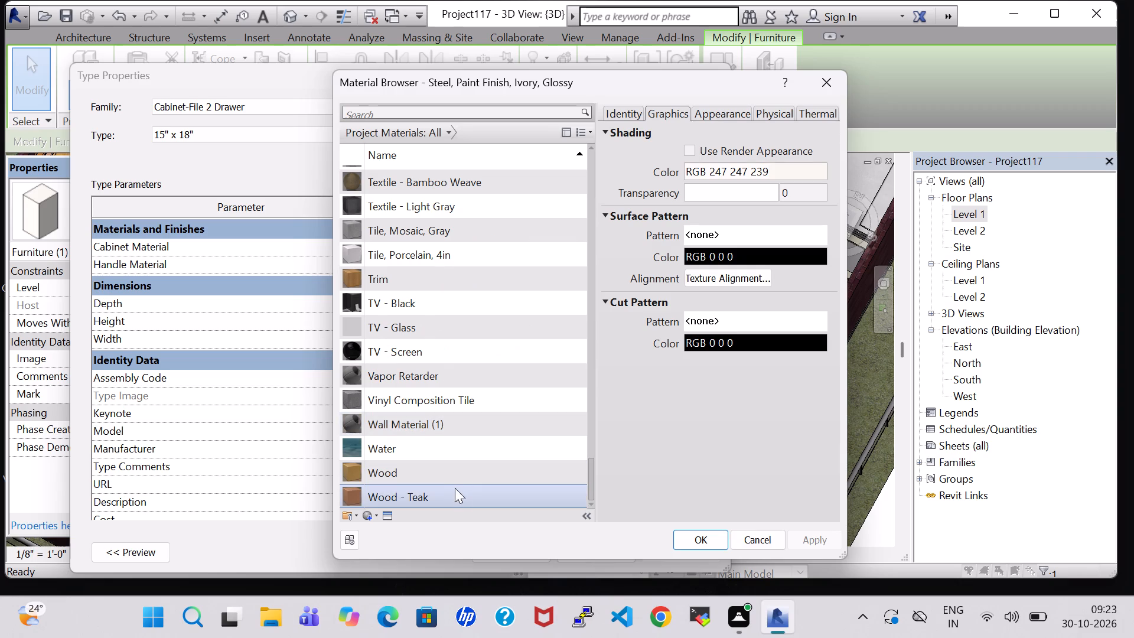
{"action": "left_click", "coordinate": [457, 500]}
{"action": "left_click", "coordinate": [708, 539]}
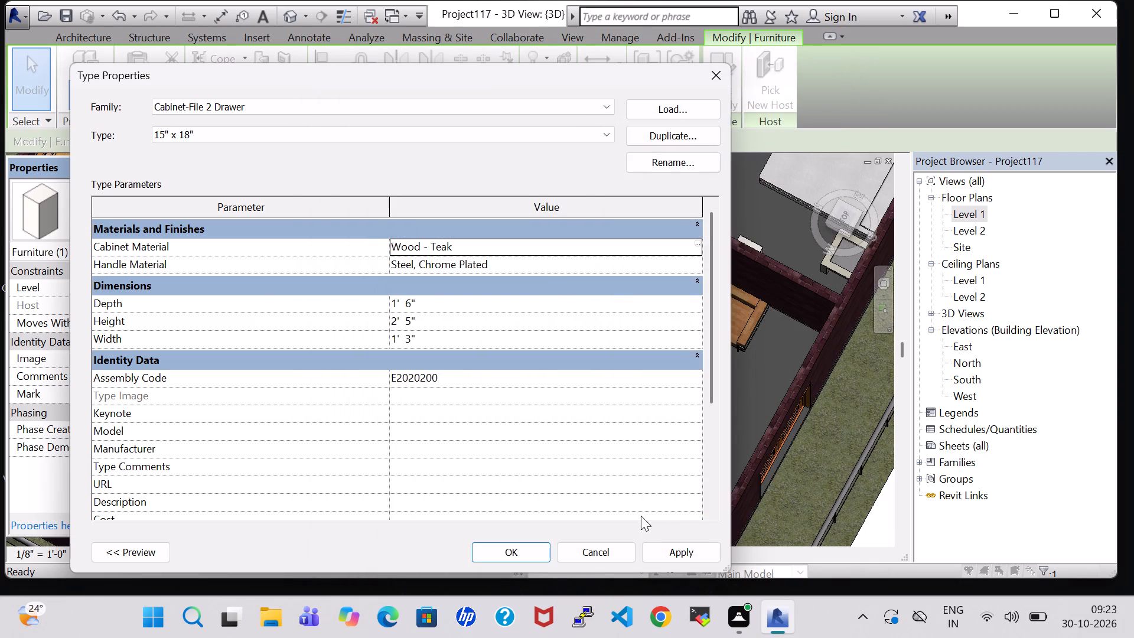
{"action": "left_click", "coordinate": [526, 549]}
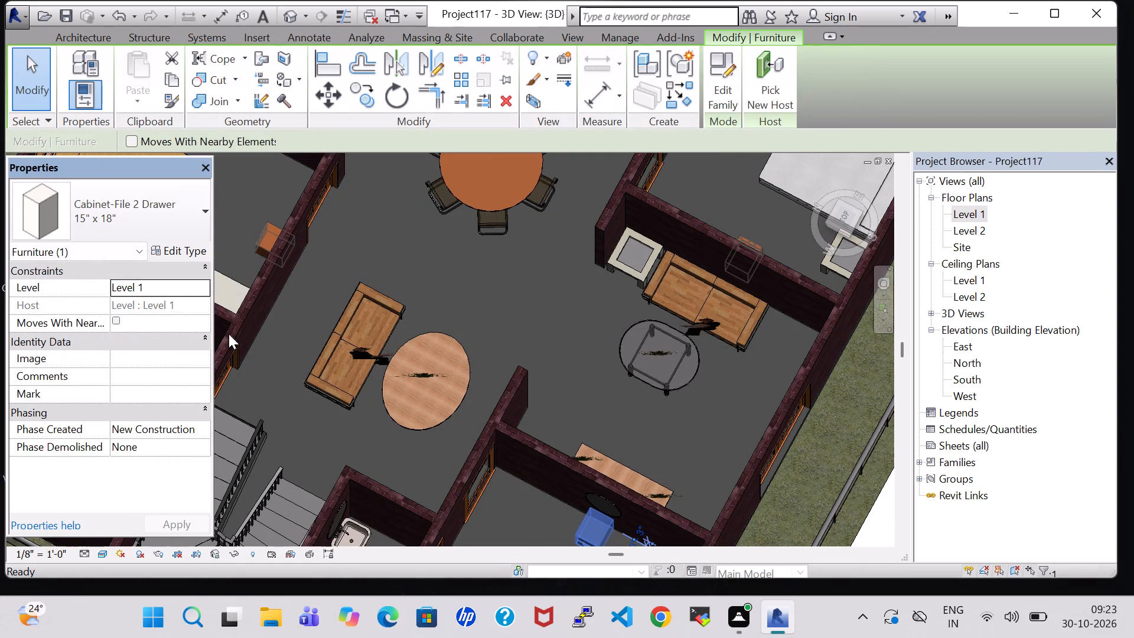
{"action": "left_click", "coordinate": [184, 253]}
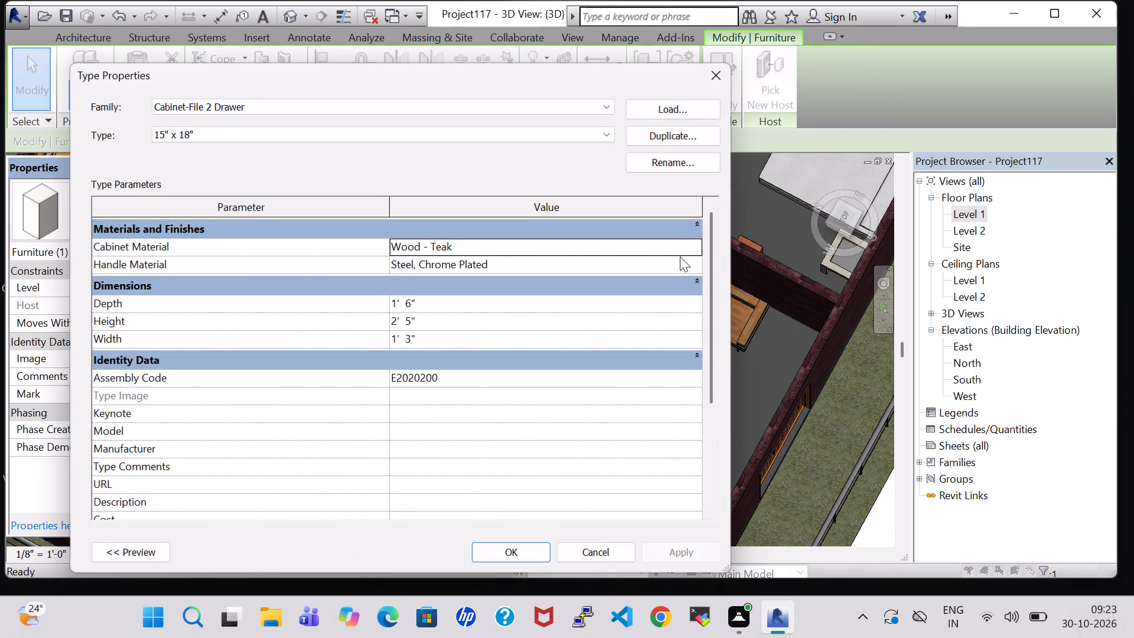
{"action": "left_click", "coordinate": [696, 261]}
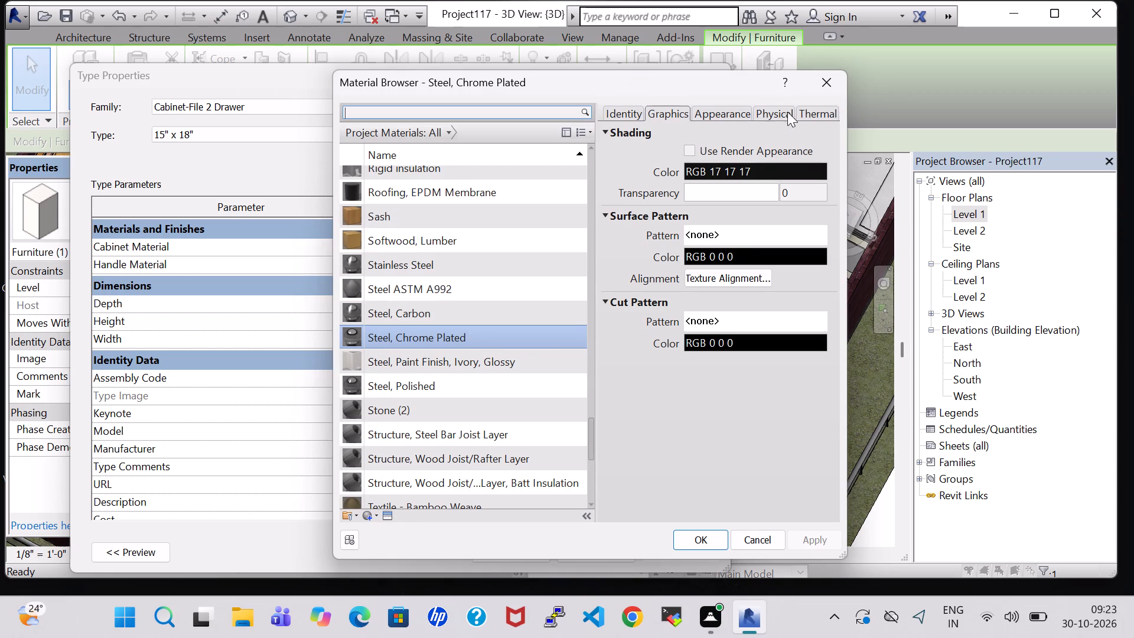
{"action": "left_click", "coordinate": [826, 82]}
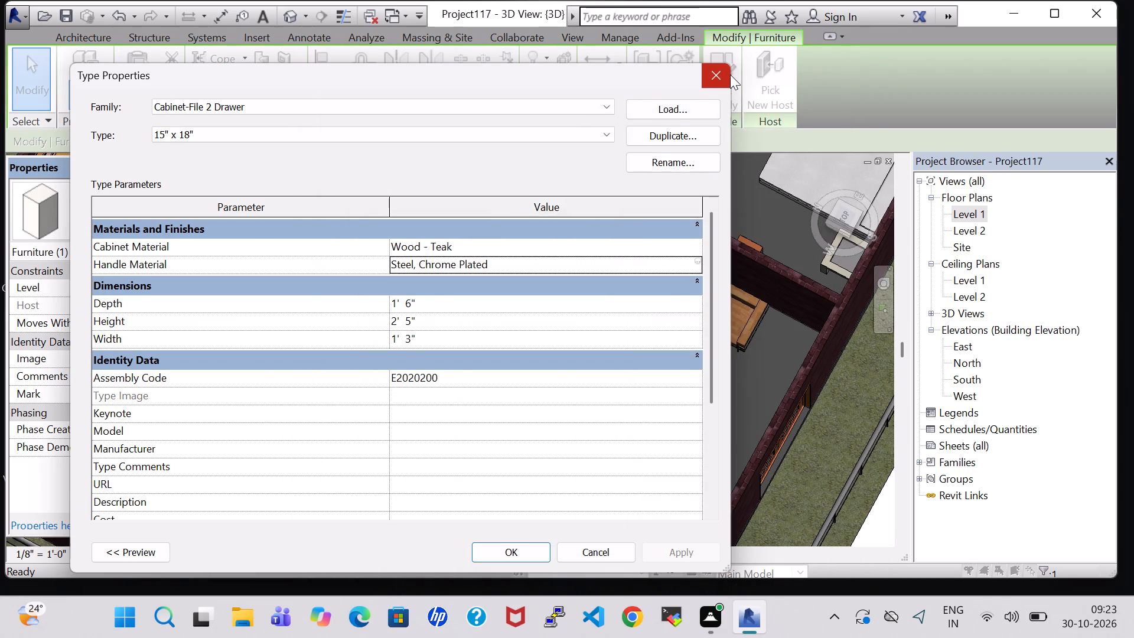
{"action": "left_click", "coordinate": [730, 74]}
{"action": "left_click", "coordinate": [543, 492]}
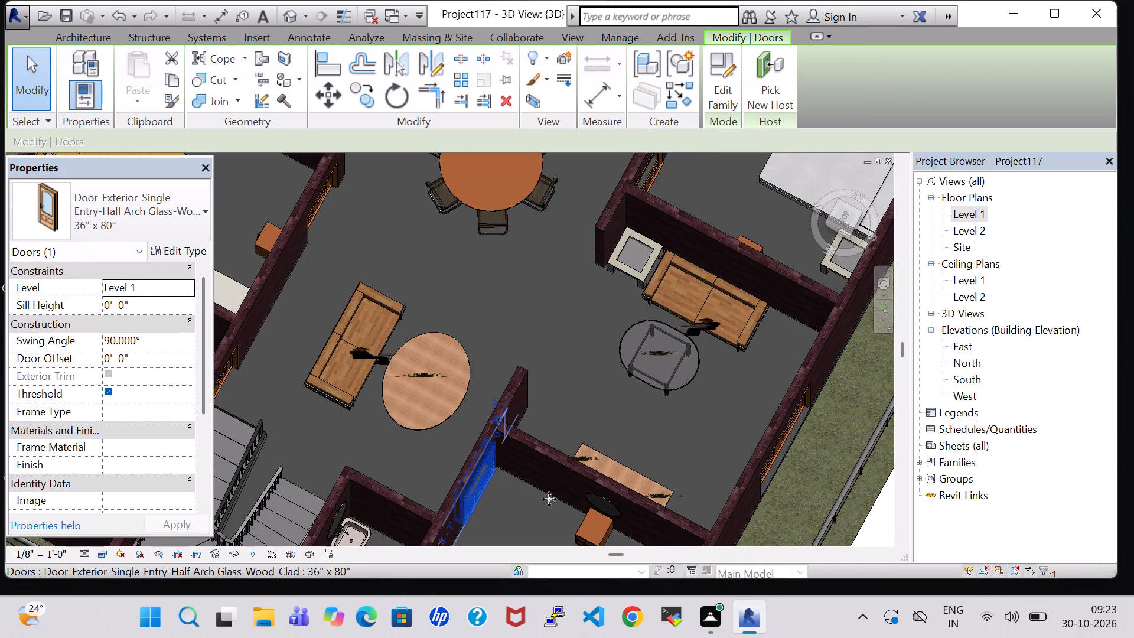
Examine the two-drawer cabinet's finish up close and the furniture materials across all Level 1 rooms from above.
{"action": "middle_click_drag", "start_coordinate": [550, 502], "coordinate": [580, 439], "text": "shift"}
{"action": "scroll", "coordinate": [625, 468], "scroll_direction": "up", "scroll_amount": 4}
{"action": "middle_click_drag", "start_coordinate": [631, 483], "coordinate": [643, 386]}
{"action": "scroll", "coordinate": [633, 348], "scroll_direction": "up", "scroll_amount": 1, "text": "shift"}
{"action": "middle_click_drag", "start_coordinate": [630, 480], "coordinate": [693, 360]}
{"action": "middle_click_drag", "start_coordinate": [693, 349], "coordinate": [693, 344]}
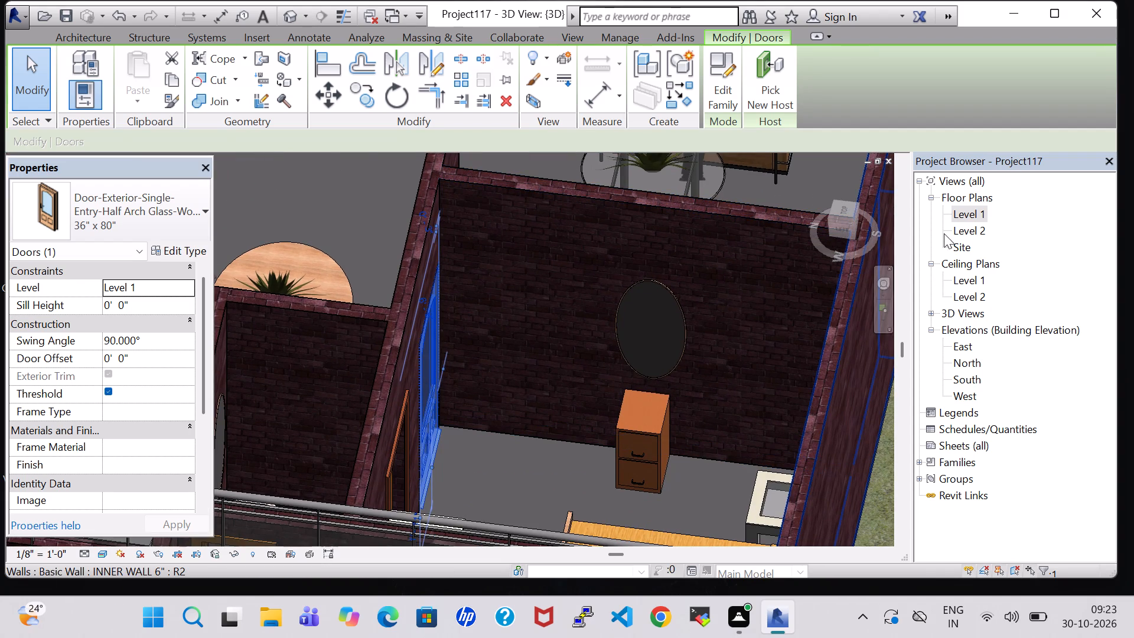
{"action": "scroll", "coordinate": [761, 351], "scroll_direction": "down", "scroll_amount": 7}
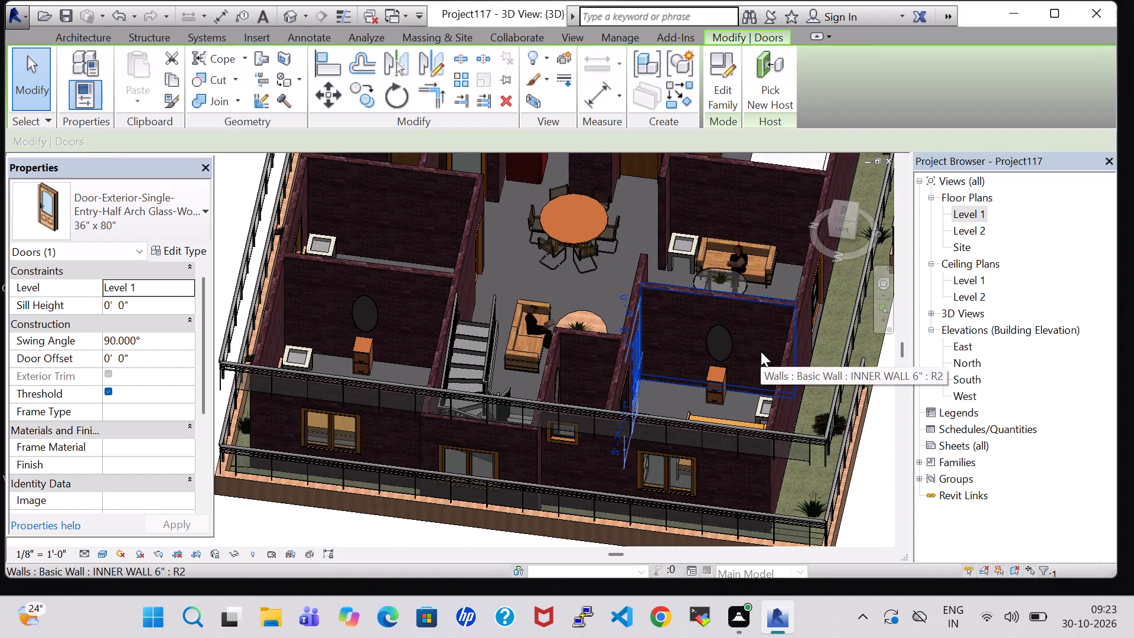
{"action": "middle_click_drag", "start_coordinate": [554, 269], "coordinate": [561, 362], "text": "shift"}
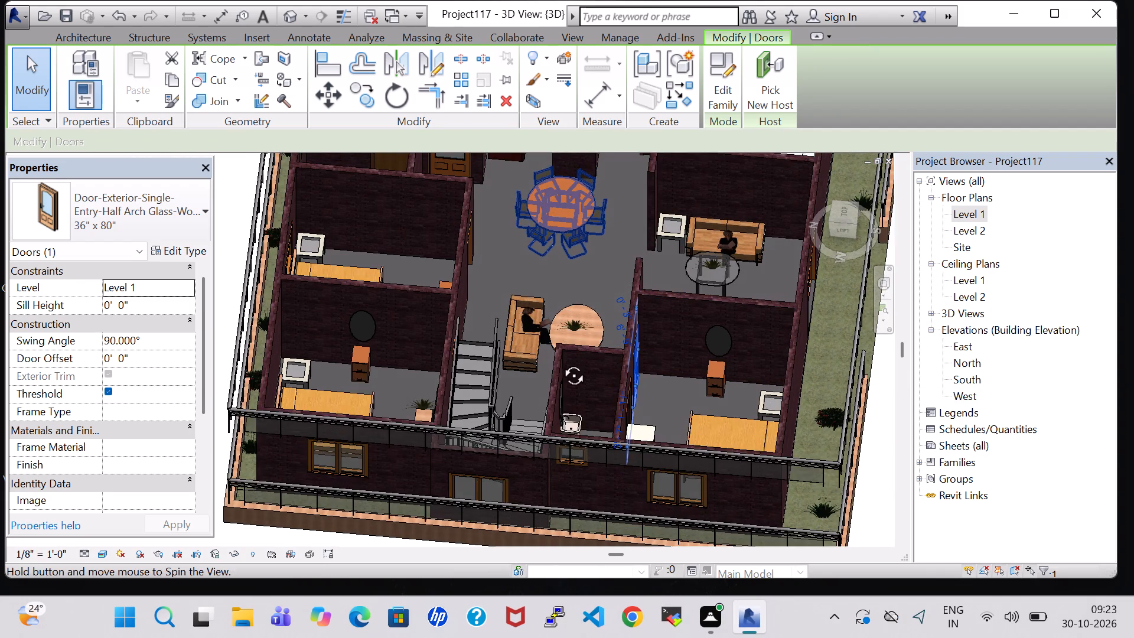
{"action": "middle_click_drag", "start_coordinate": [561, 362], "coordinate": [529, 480], "text": "shift"}
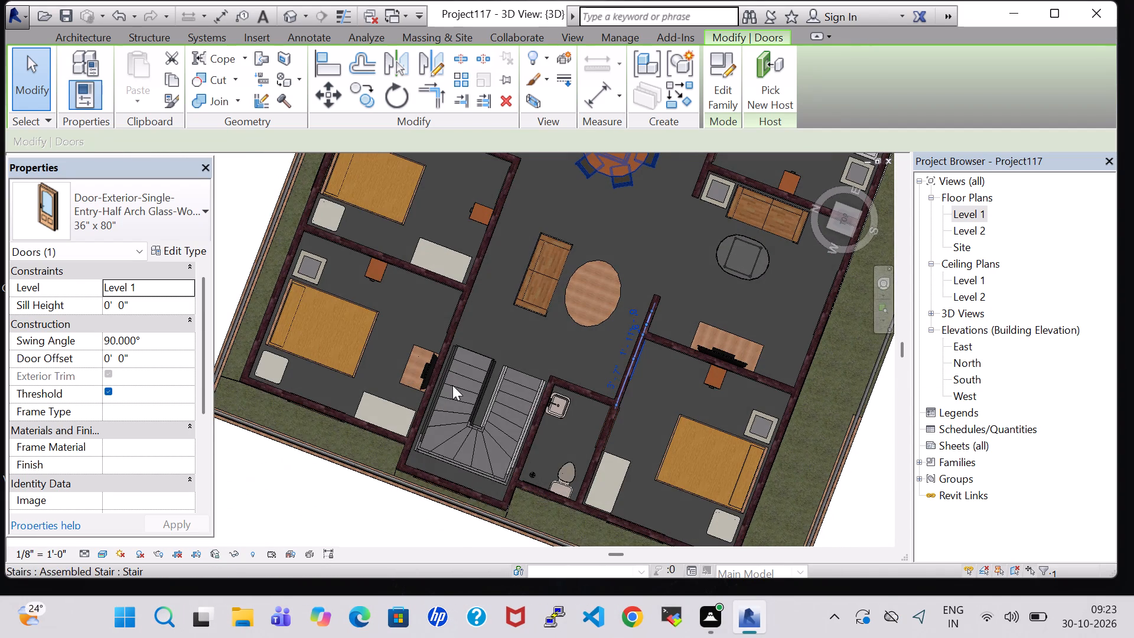
{"action": "middle_click_drag", "start_coordinate": [426, 326], "coordinate": [434, 378]}
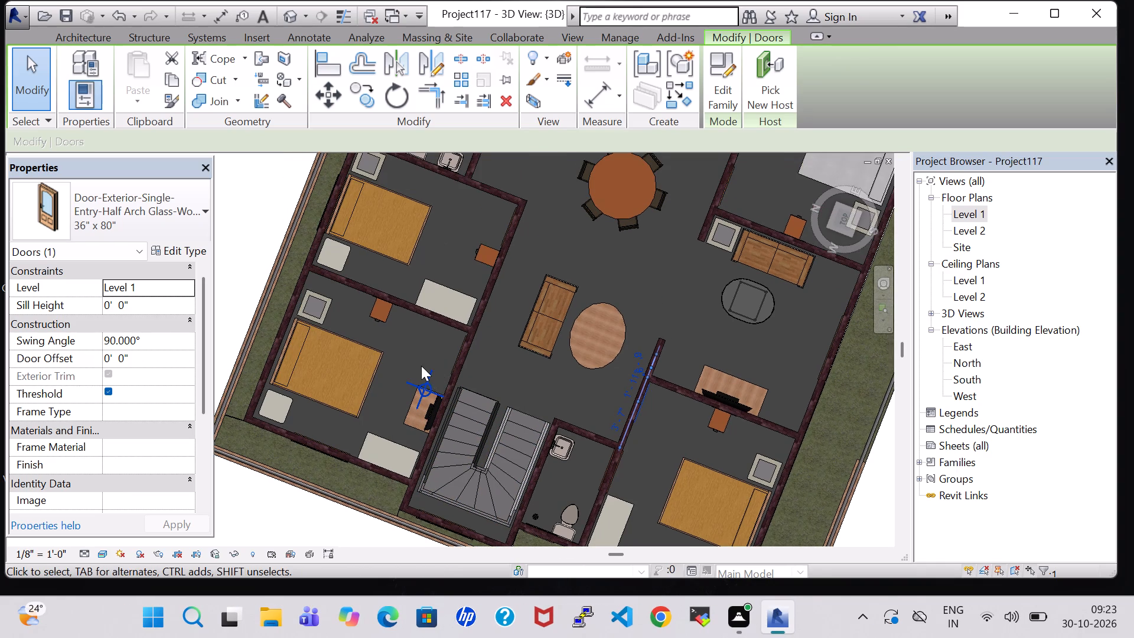
{"action": "middle_click_drag", "start_coordinate": [420, 364], "coordinate": [421, 376]}
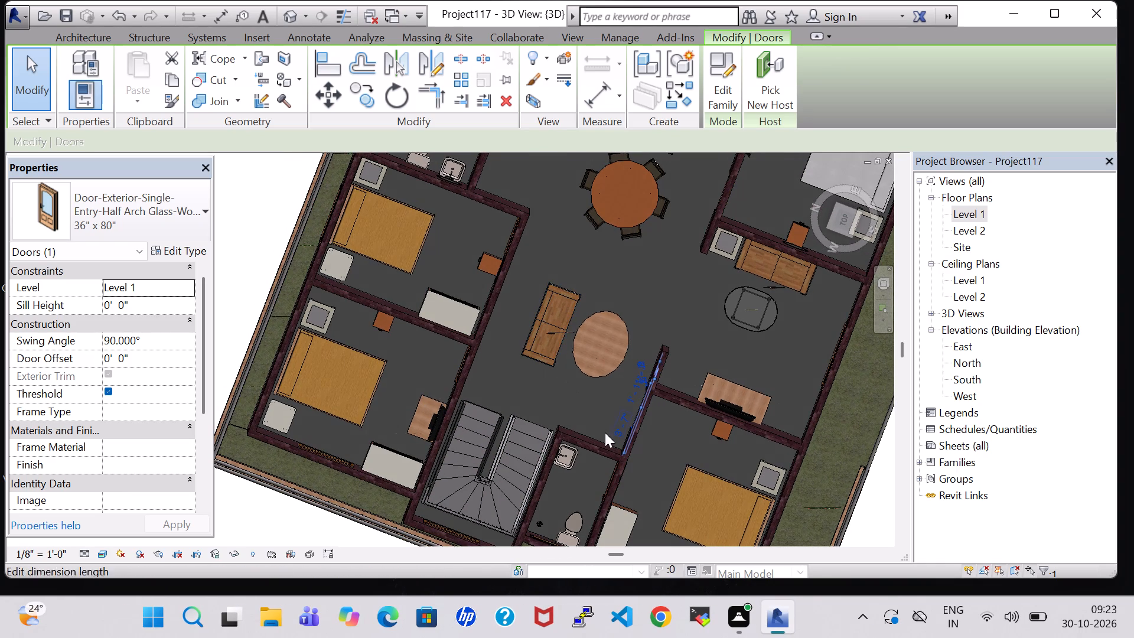
{"action": "middle_click_drag", "start_coordinate": [607, 275], "coordinate": [567, 429]}
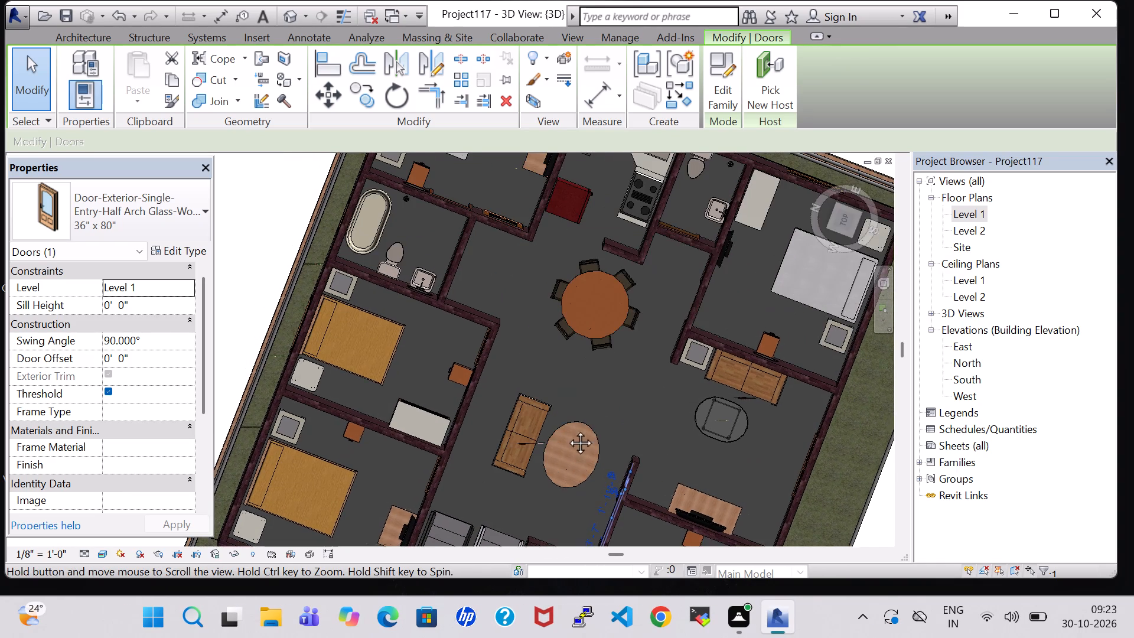
{"action": "middle_click_drag", "start_coordinate": [567, 429], "coordinate": [560, 467]}
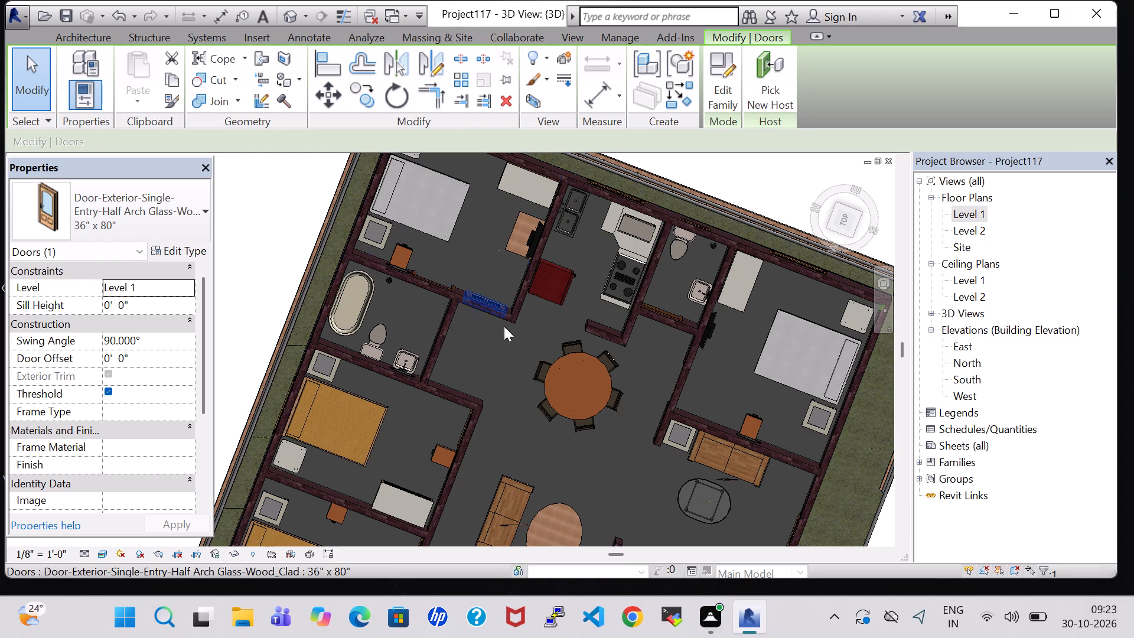
{"action": "left_click", "coordinate": [491, 340]}
{"action": "scroll", "coordinate": [491, 340], "scroll_direction": "down", "scroll_amount": 2}
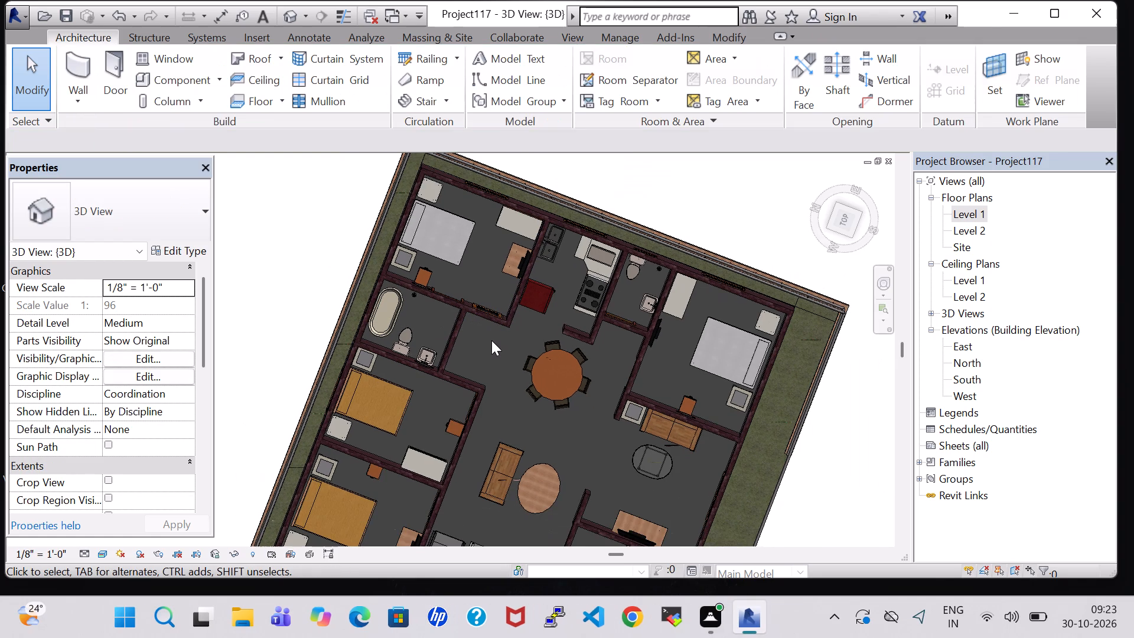
Examine the kitchen, dining area and adjoining rooms from above in 3D, and the room layout on the Level 1 floor plan.
{"action": "scroll", "coordinate": [640, 347], "scroll_direction": "up", "scroll_amount": 4}
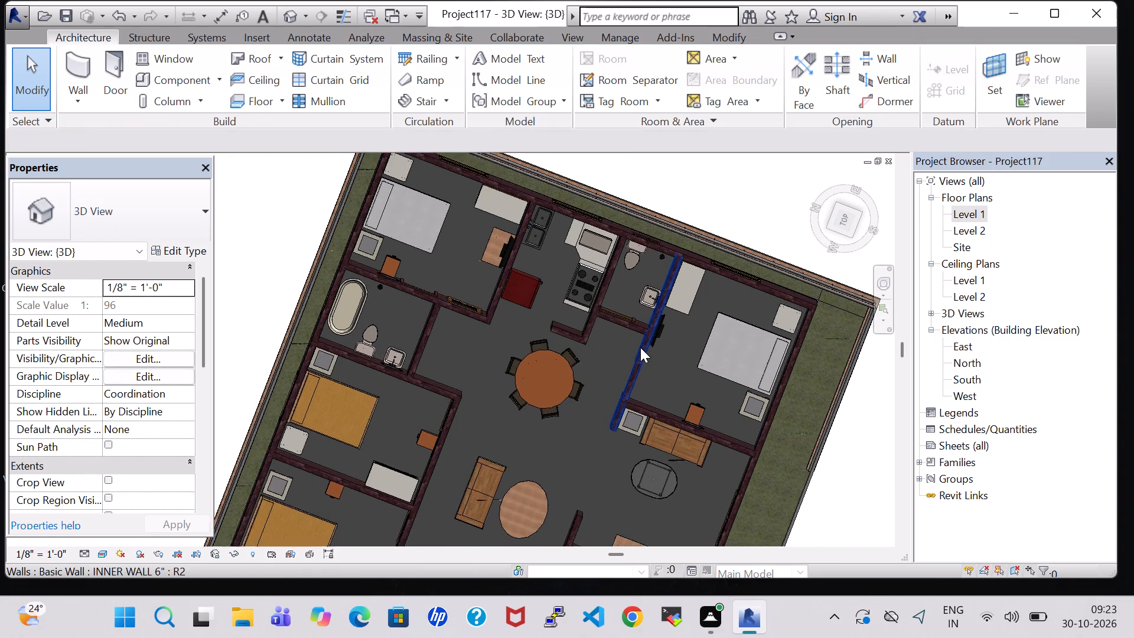
{"action": "scroll", "coordinate": [640, 347], "scroll_direction": "up", "scroll_amount": 1}
{"action": "middle_click_drag", "start_coordinate": [602, 341], "coordinate": [583, 408]}
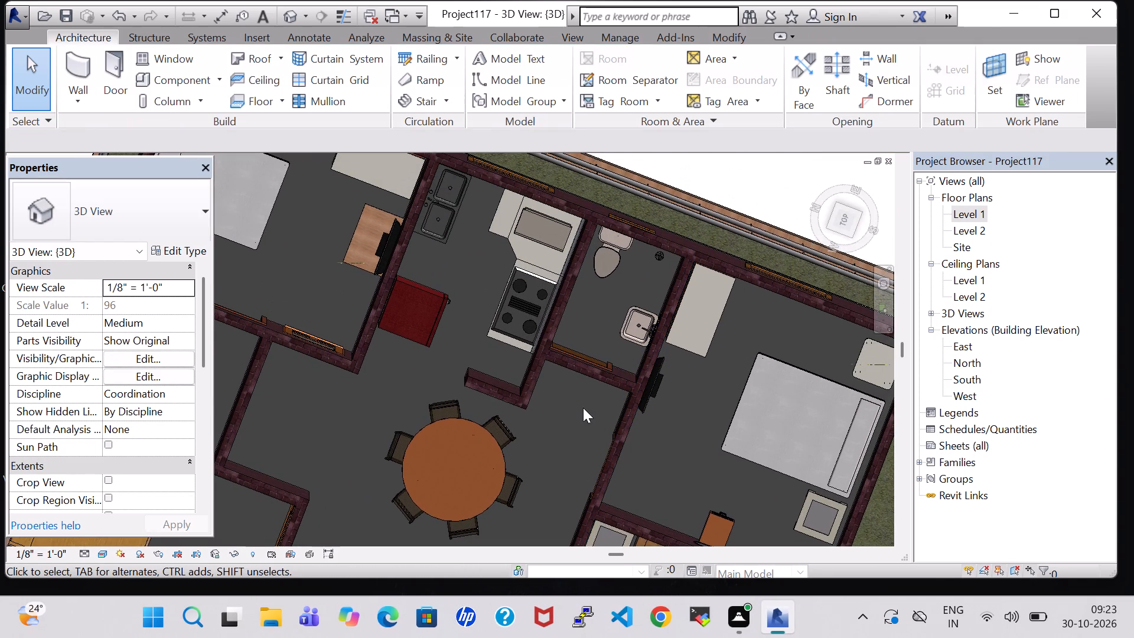
{"action": "scroll", "coordinate": [583, 408], "scroll_direction": "down", "scroll_amount": 1}
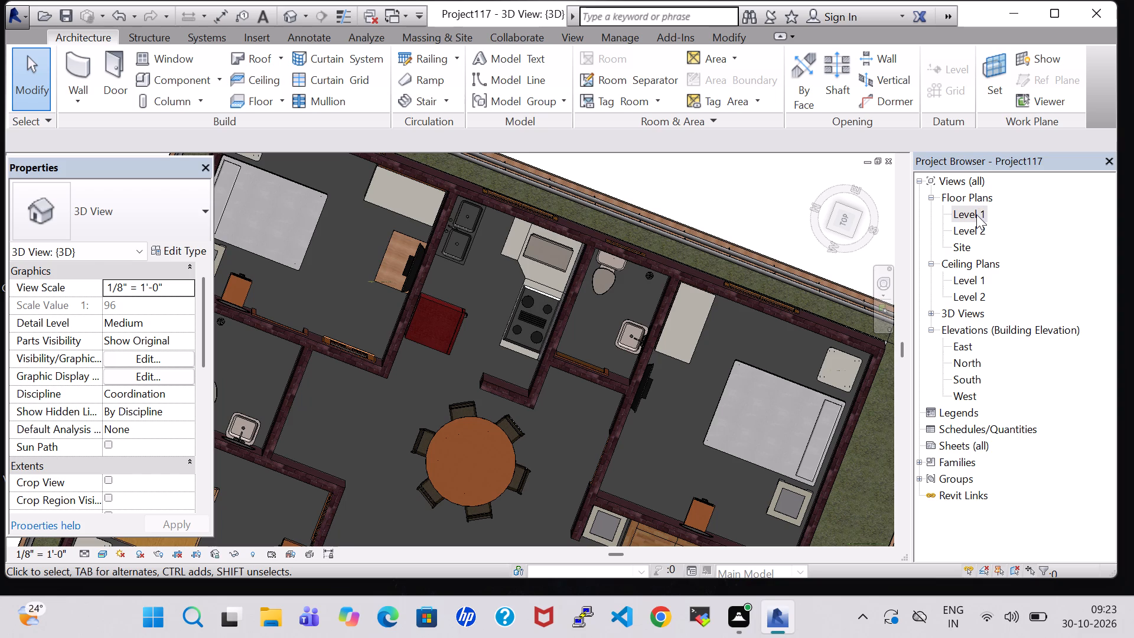
{"action": "double_click", "coordinate": [976, 214]}
{"action": "scroll", "coordinate": [753, 278], "scroll_direction": "down", "scroll_amount": 2}
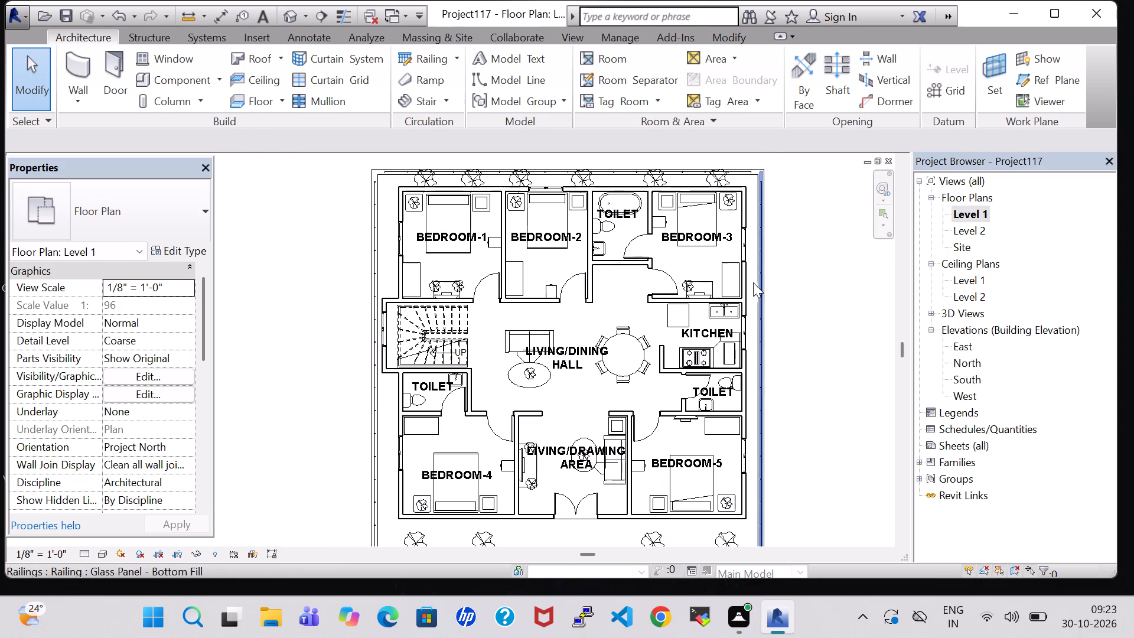
{"action": "middle_click_drag", "start_coordinate": [571, 420], "coordinate": [585, 378]}
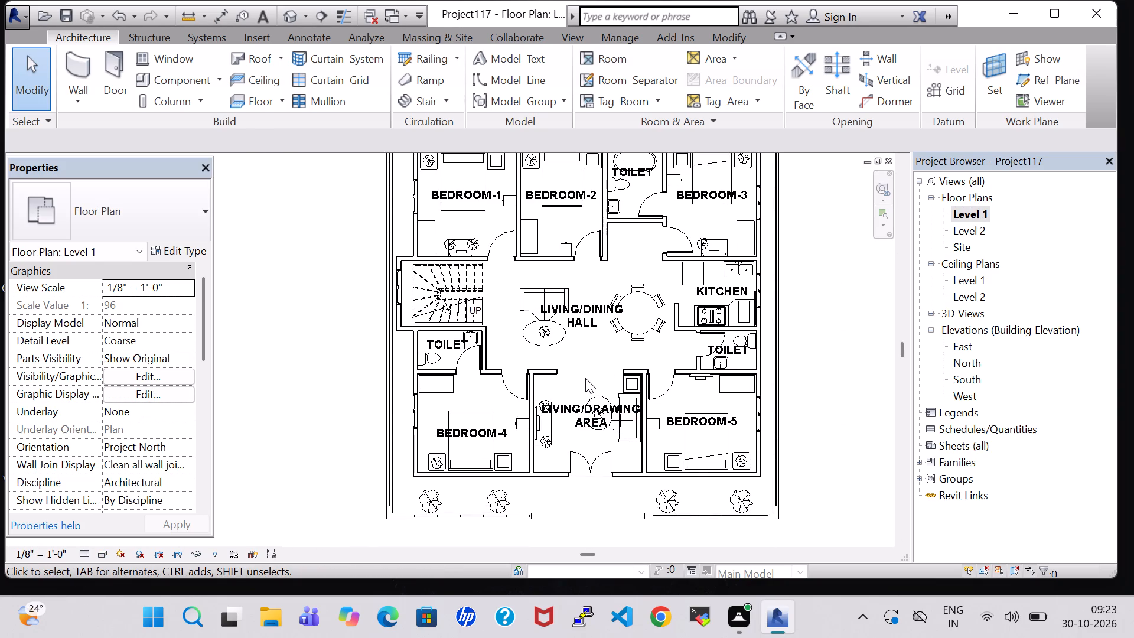
{"action": "scroll", "coordinate": [585, 378], "scroll_direction": "down", "scroll_amount": 1}
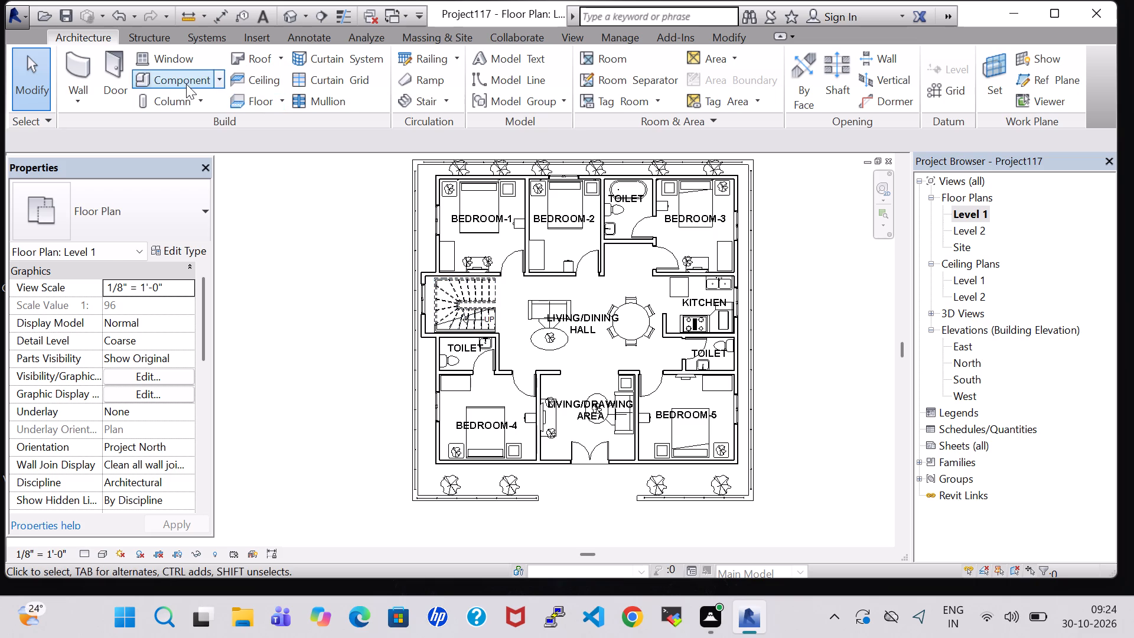
Browse the US Imperial family library for components to load, checking the Mechanical, Furniture, Openings and Mass folders.
{"action": "left_click", "coordinate": [186, 84]}
{"action": "left_click", "coordinate": [717, 71]}
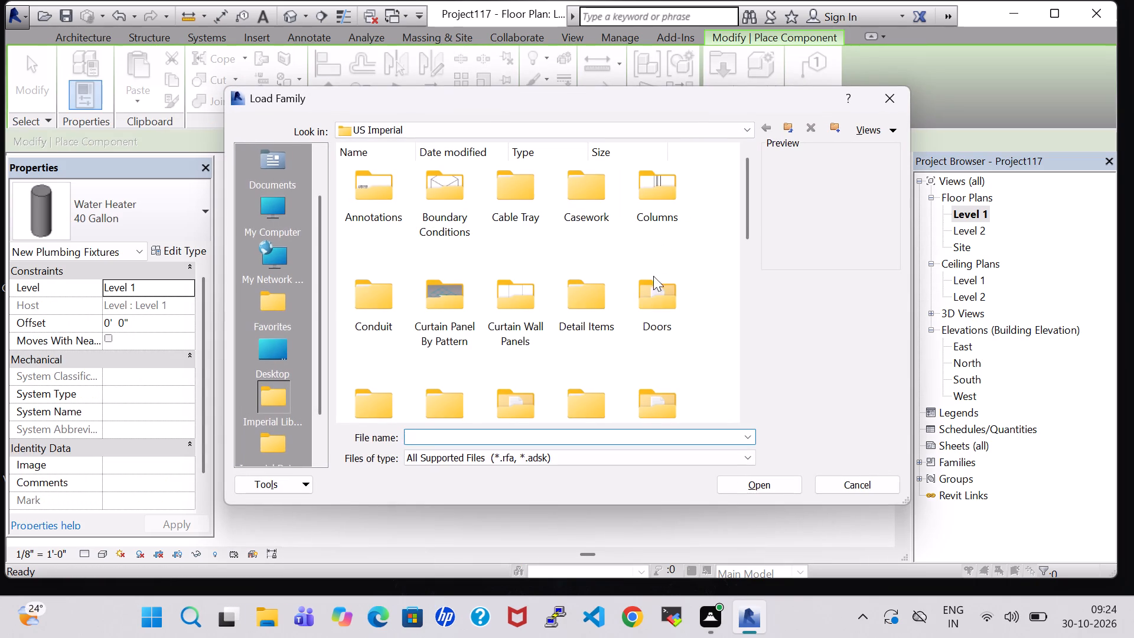
{"action": "scroll", "coordinate": [627, 322], "scroll_direction": "down", "scroll_amount": 1}
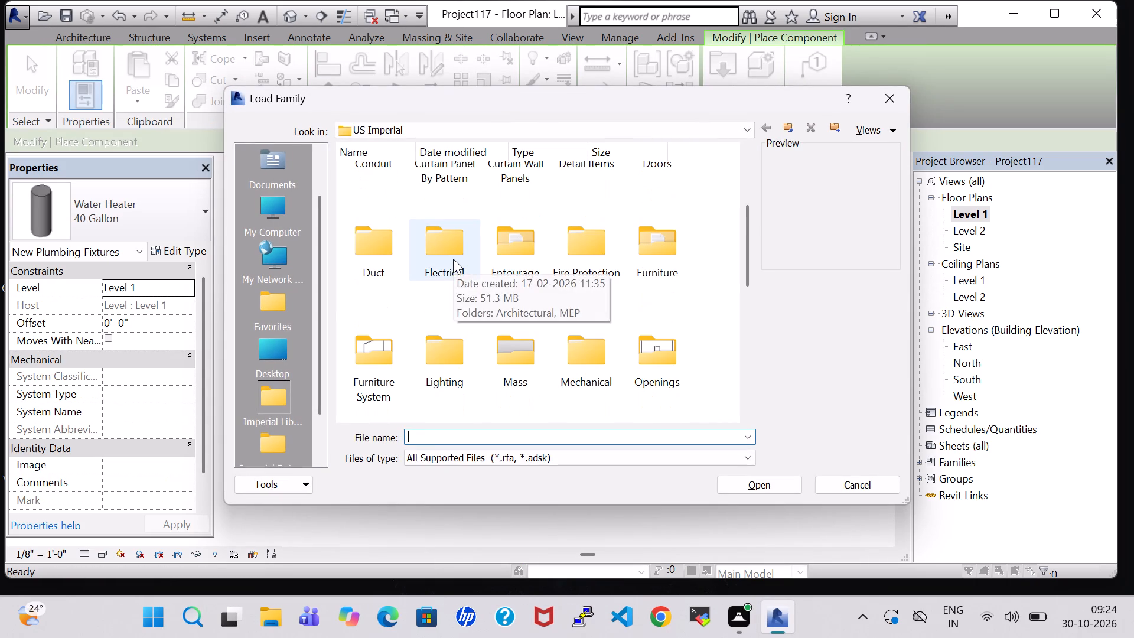
{"action": "double_click", "coordinate": [598, 355]}
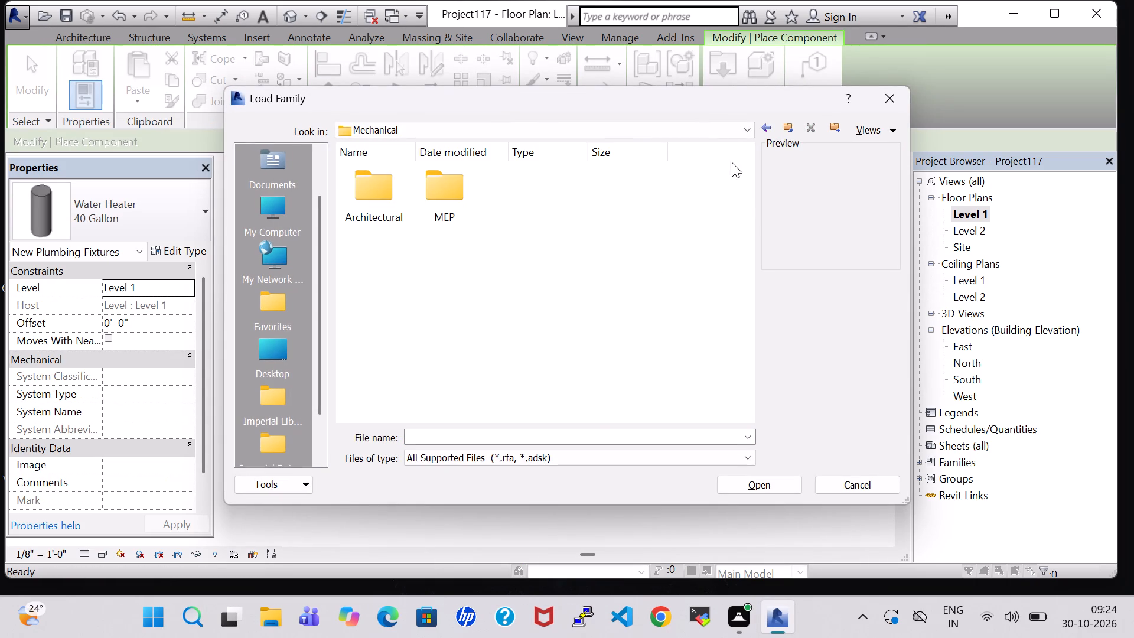
{"action": "left_click", "coordinate": [764, 124]}
{"action": "double_click", "coordinate": [684, 395]}
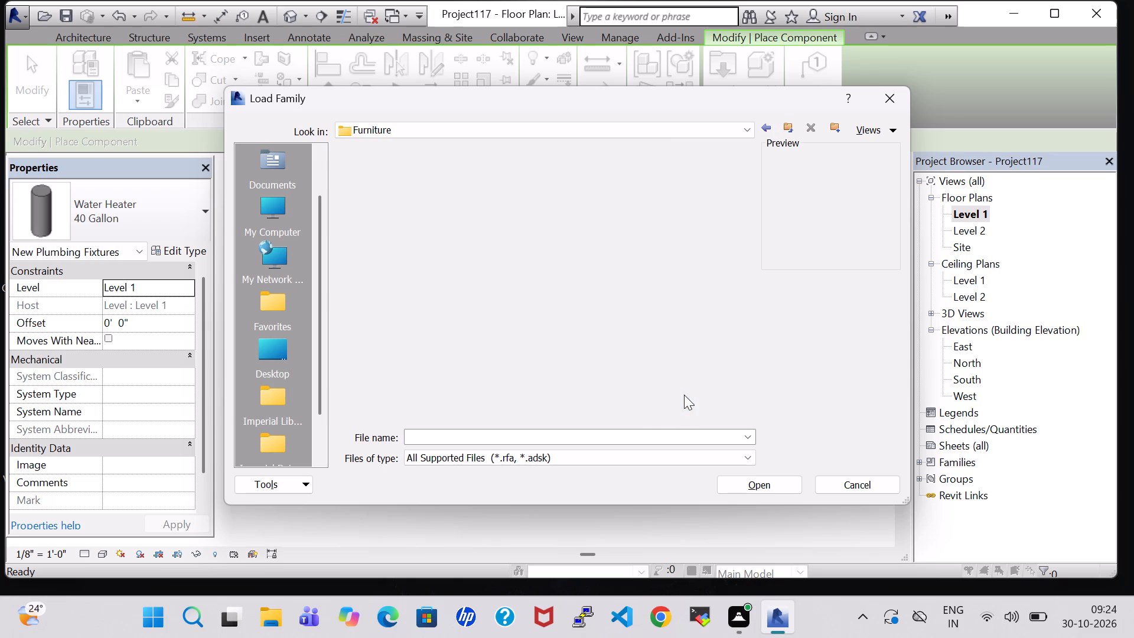
{"action": "left_click", "coordinate": [769, 128]}
{"action": "scroll", "coordinate": [676, 327], "scroll_direction": "down", "scroll_amount": 2}
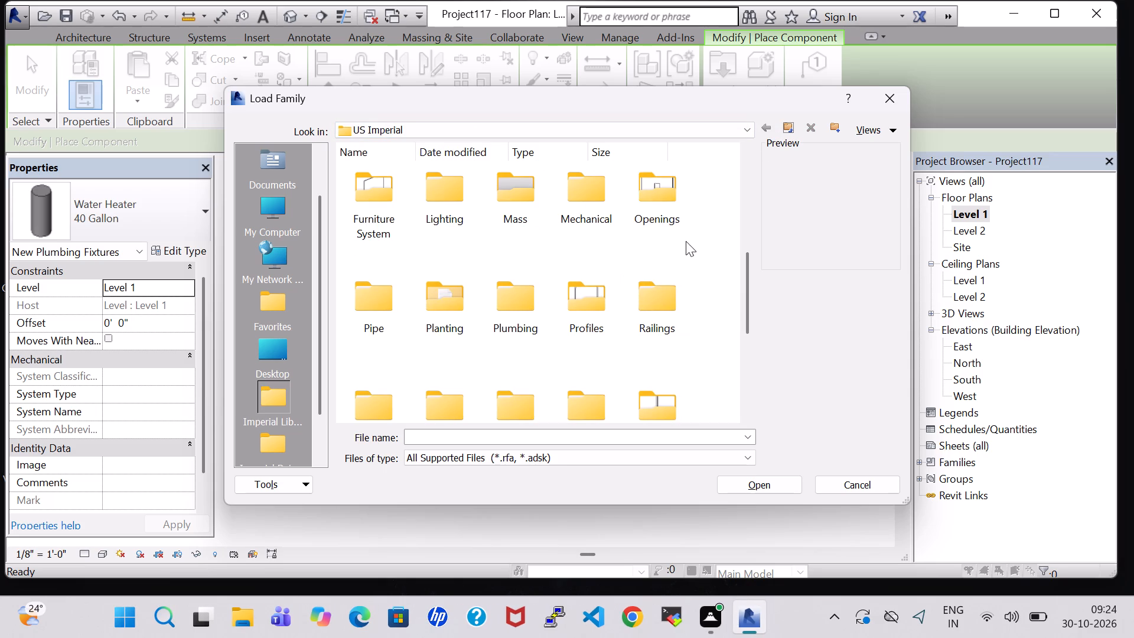
{"action": "double_click", "coordinate": [643, 208]}
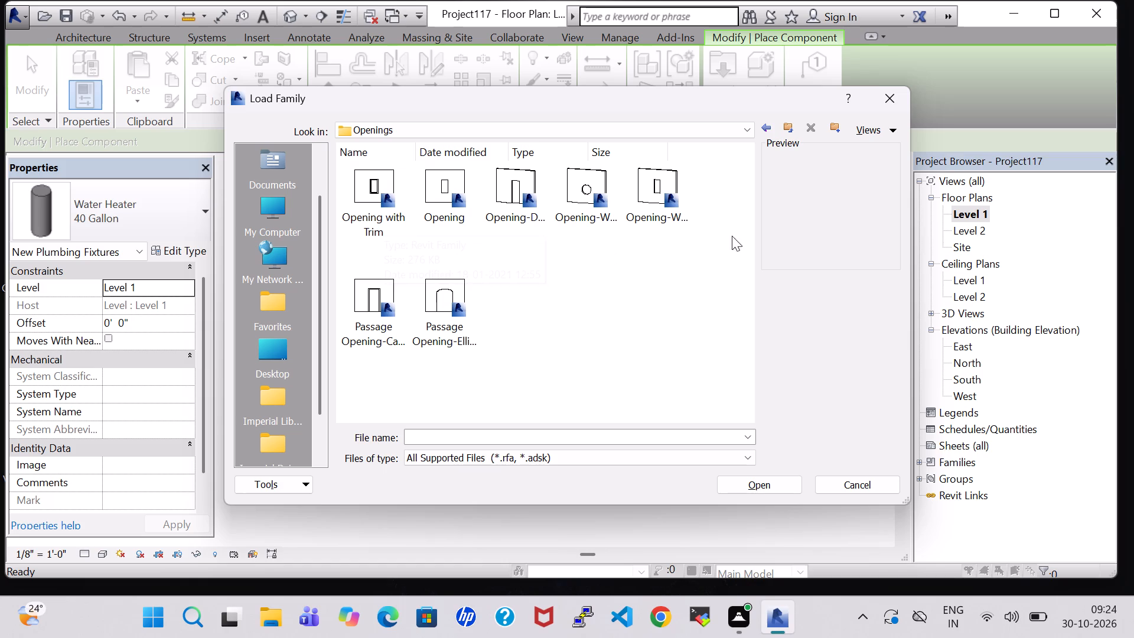
{"action": "left_click", "coordinate": [453, 300]}
{"action": "left_click", "coordinate": [760, 125]}
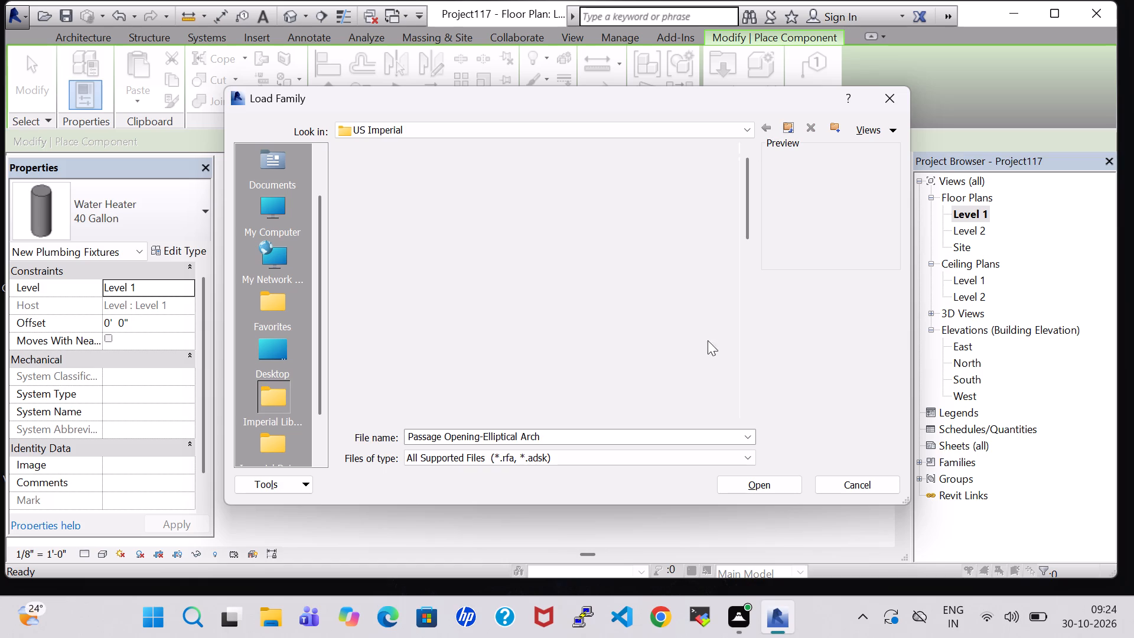
{"action": "scroll", "coordinate": [646, 349], "scroll_direction": "down", "scroll_amount": 2}
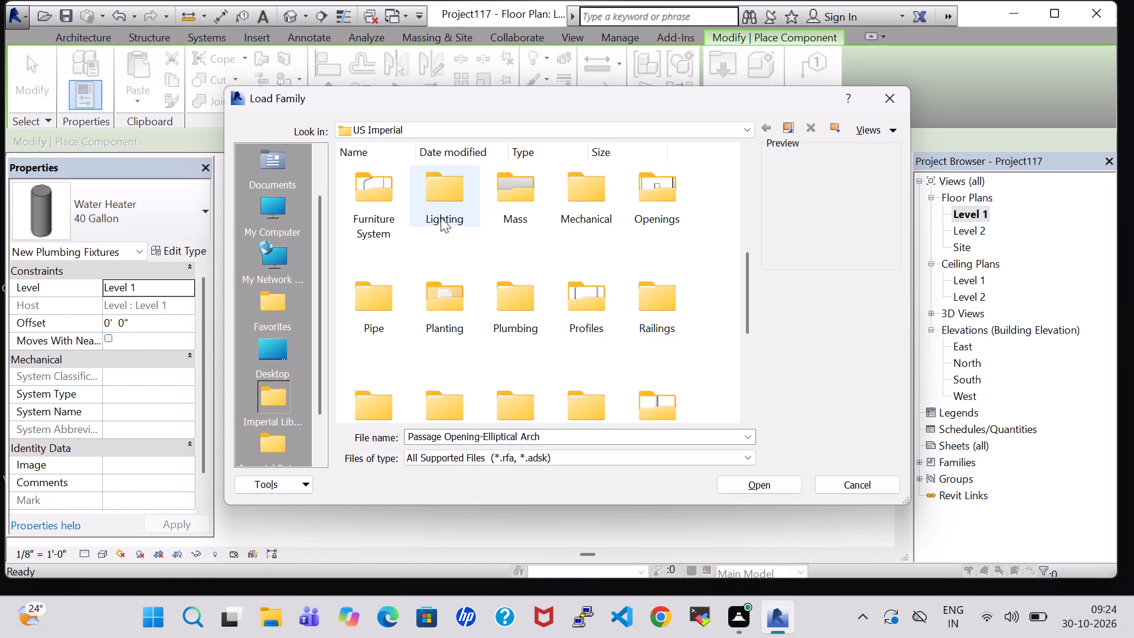
{"action": "double_click", "coordinate": [513, 211]}
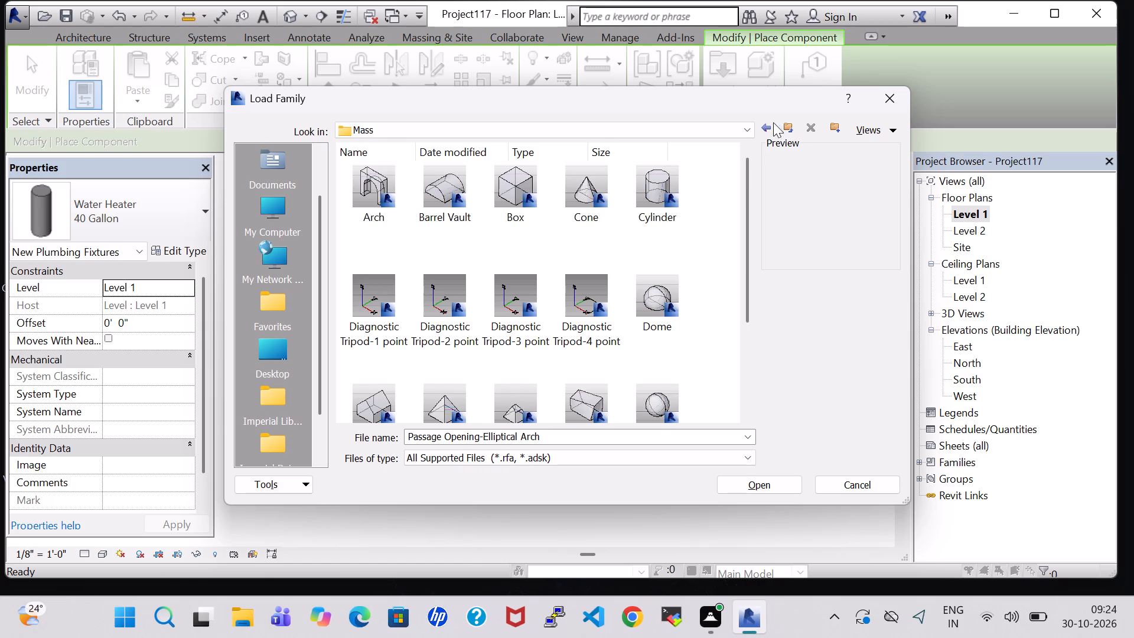
{"action": "scroll", "coordinate": [690, 246], "scroll_direction": "down", "scroll_amount": 3}
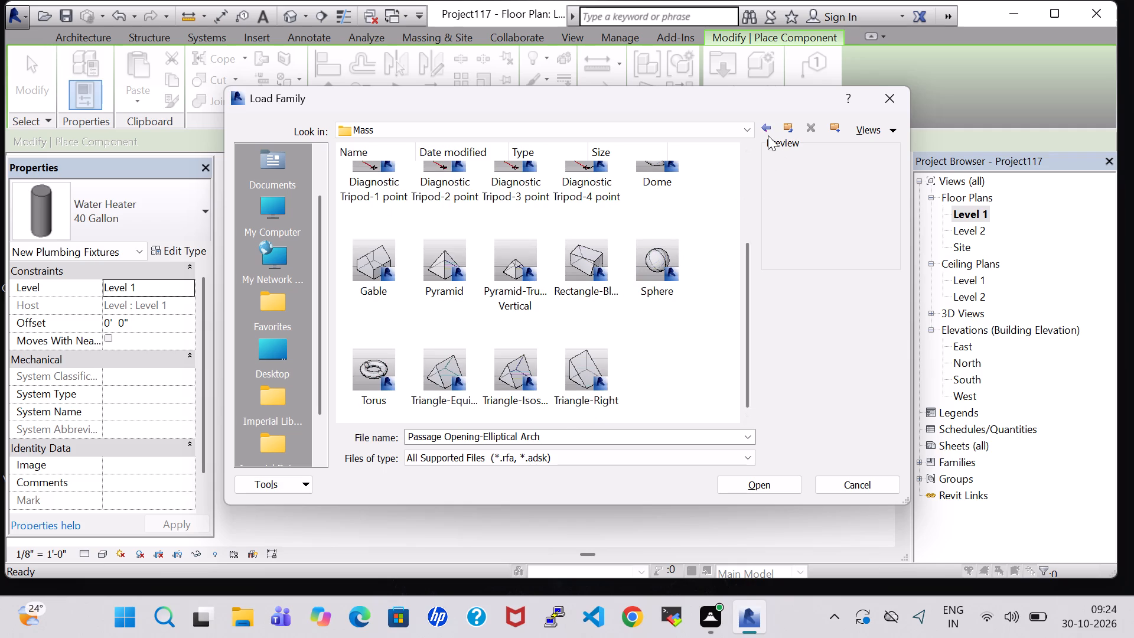
{"action": "left_click", "coordinate": [768, 128]}
{"action": "scroll", "coordinate": [602, 339], "scroll_direction": "down", "scroll_amount": 2}
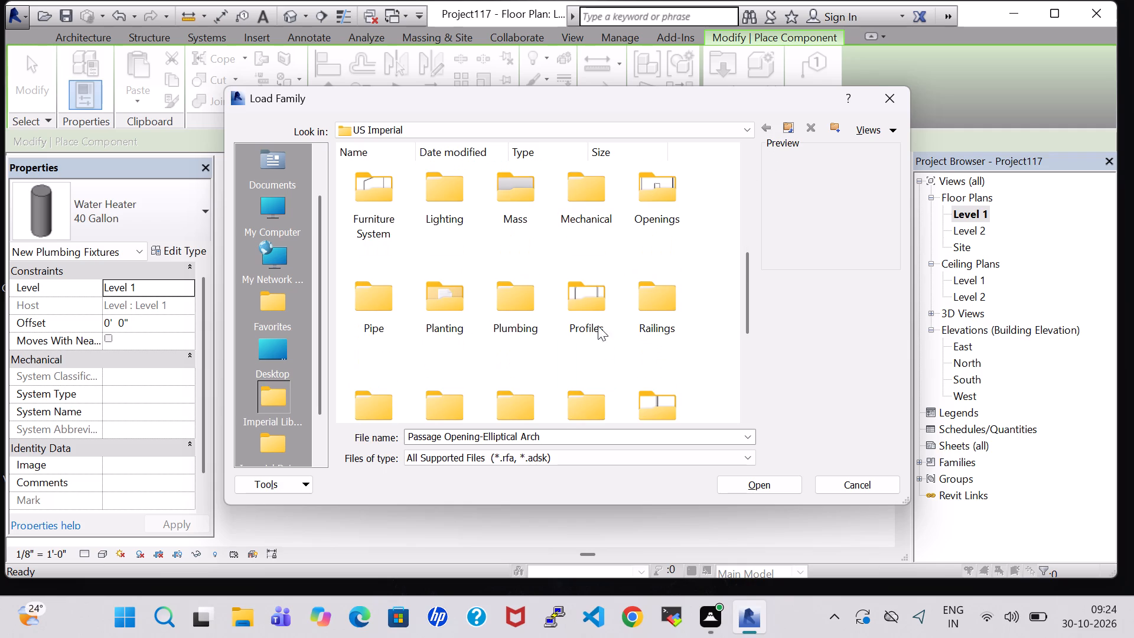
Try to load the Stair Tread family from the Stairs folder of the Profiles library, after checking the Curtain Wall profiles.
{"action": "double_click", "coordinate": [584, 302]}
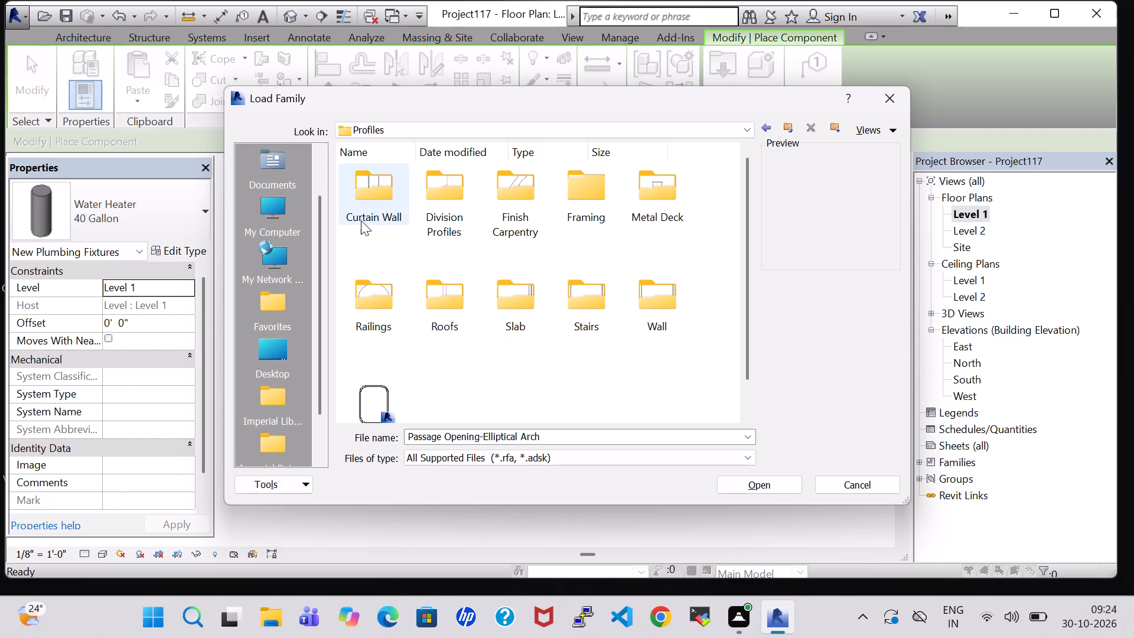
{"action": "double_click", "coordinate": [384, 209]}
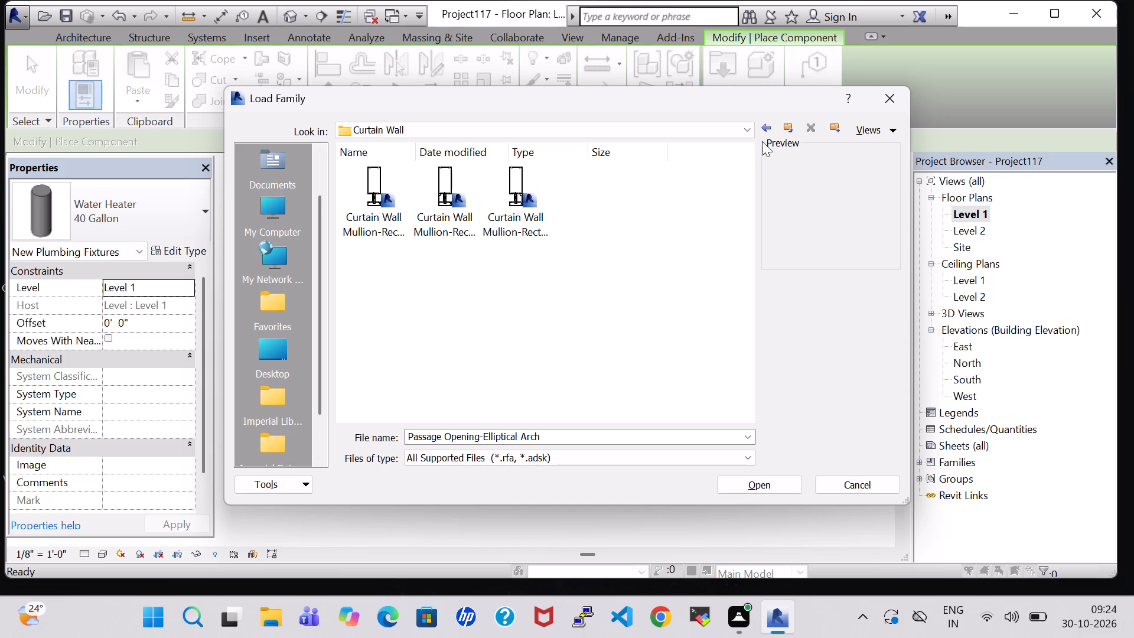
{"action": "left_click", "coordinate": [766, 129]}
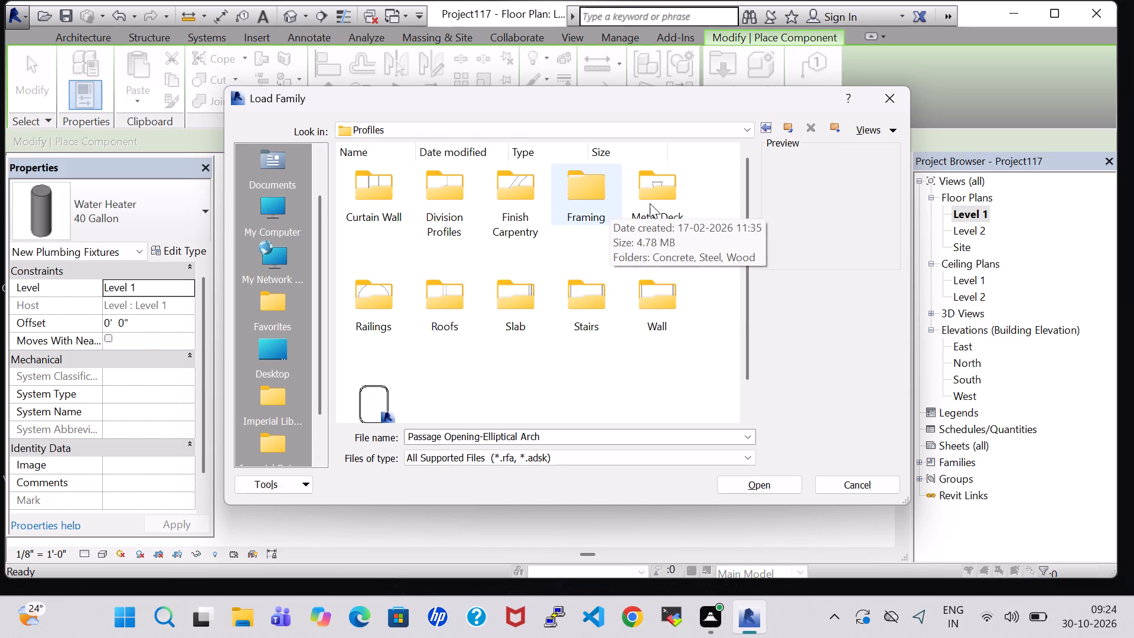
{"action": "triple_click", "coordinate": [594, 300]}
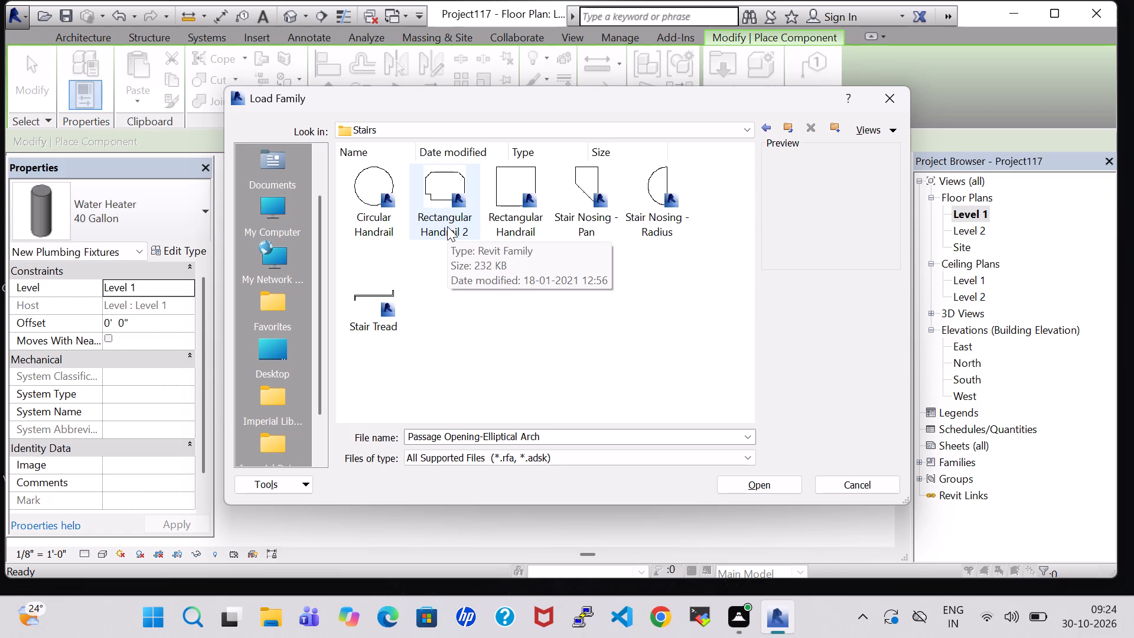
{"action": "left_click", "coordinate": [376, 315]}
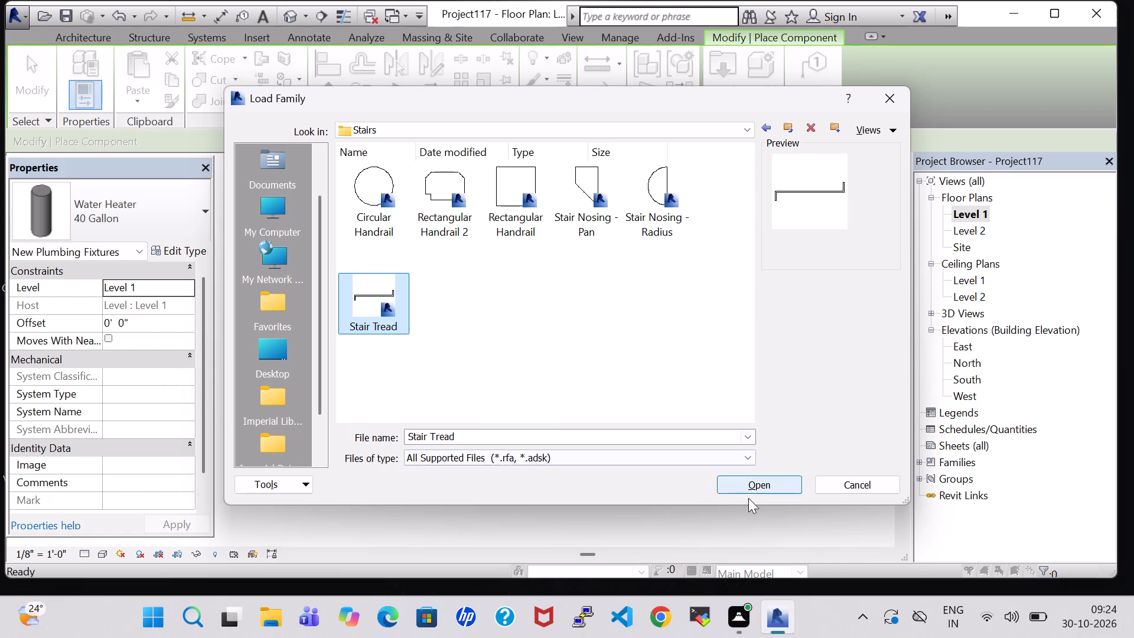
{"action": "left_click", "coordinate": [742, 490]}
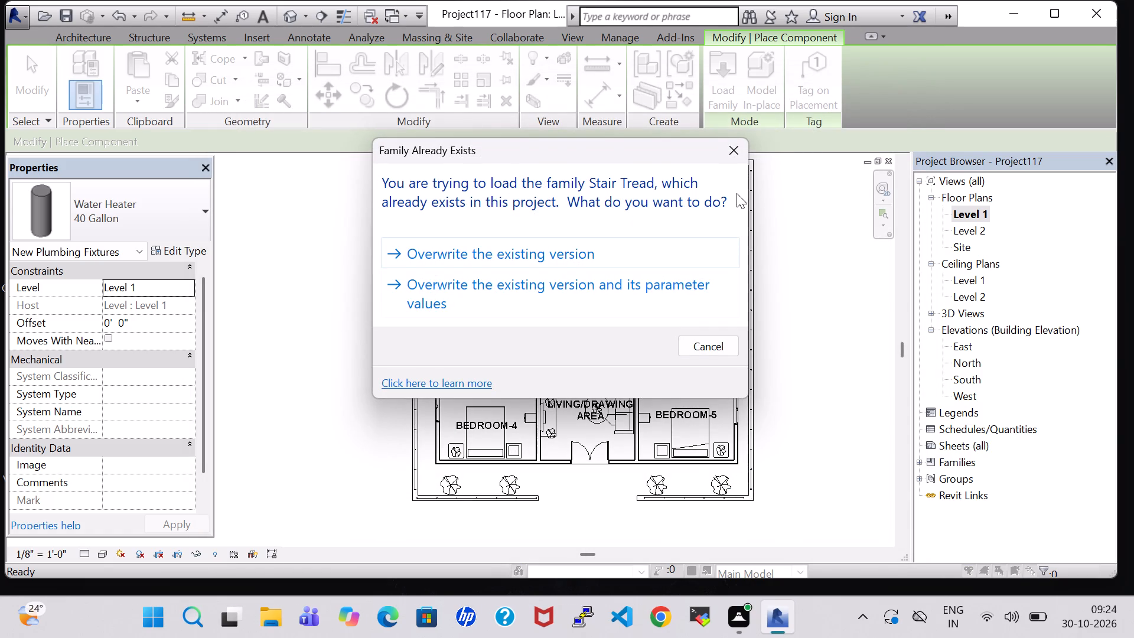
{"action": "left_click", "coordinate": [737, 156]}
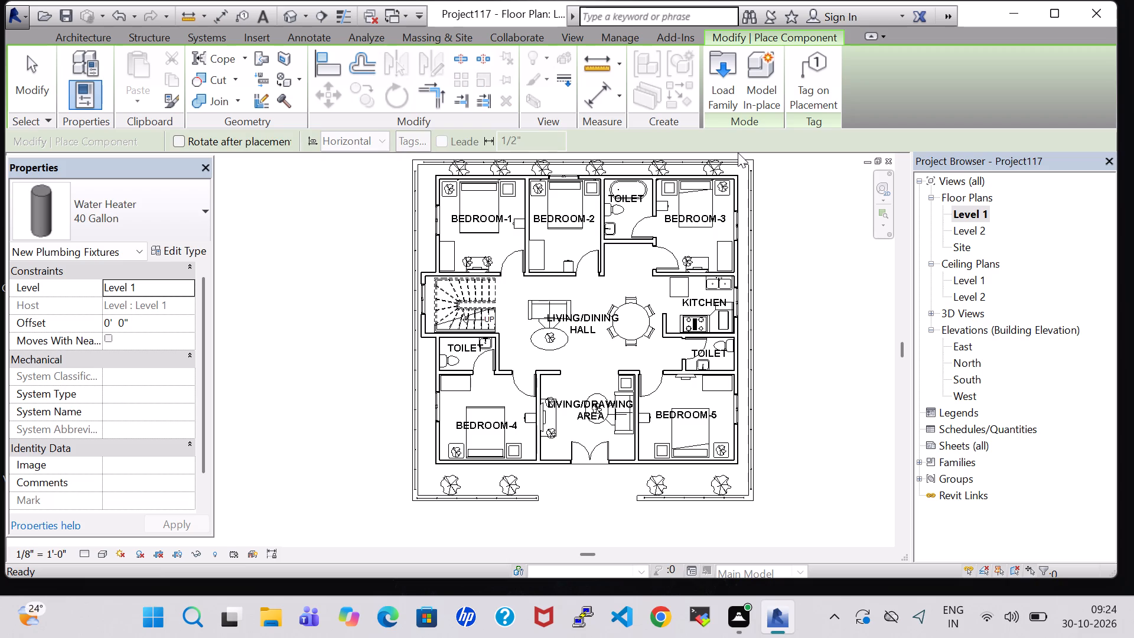
Browse the US Imperial family library for components, checking the Planting, Furniture System, and Specialty Equipment folders including Fire Protection and Ladders.
{"action": "left_click", "coordinate": [729, 79]}
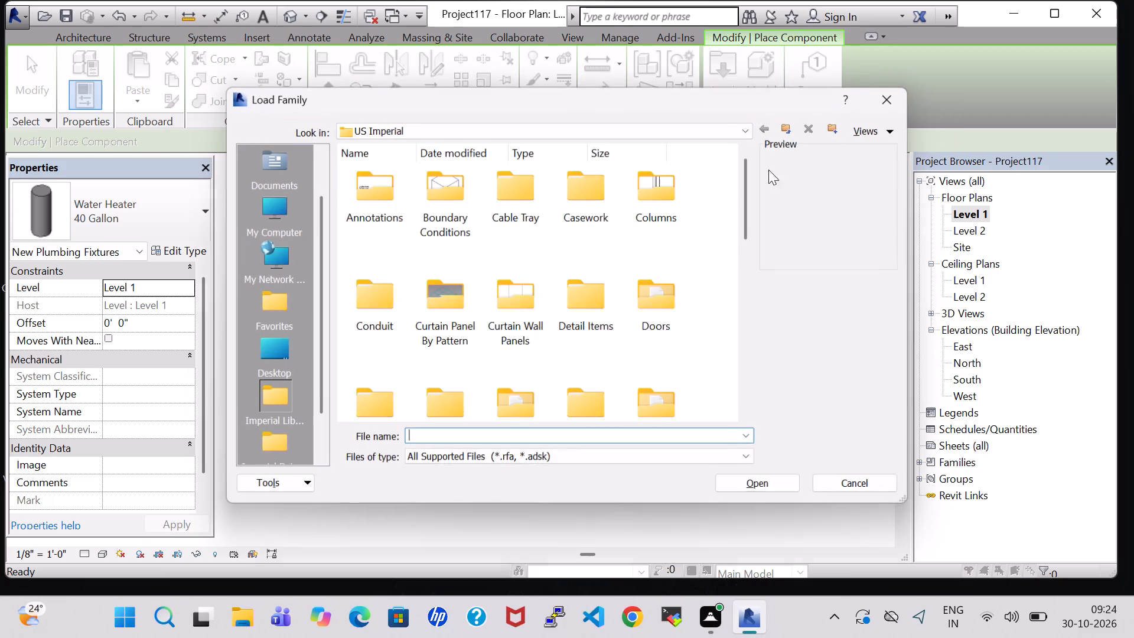
{"action": "scroll", "coordinate": [669, 313], "scroll_direction": "down", "scroll_amount": 2}
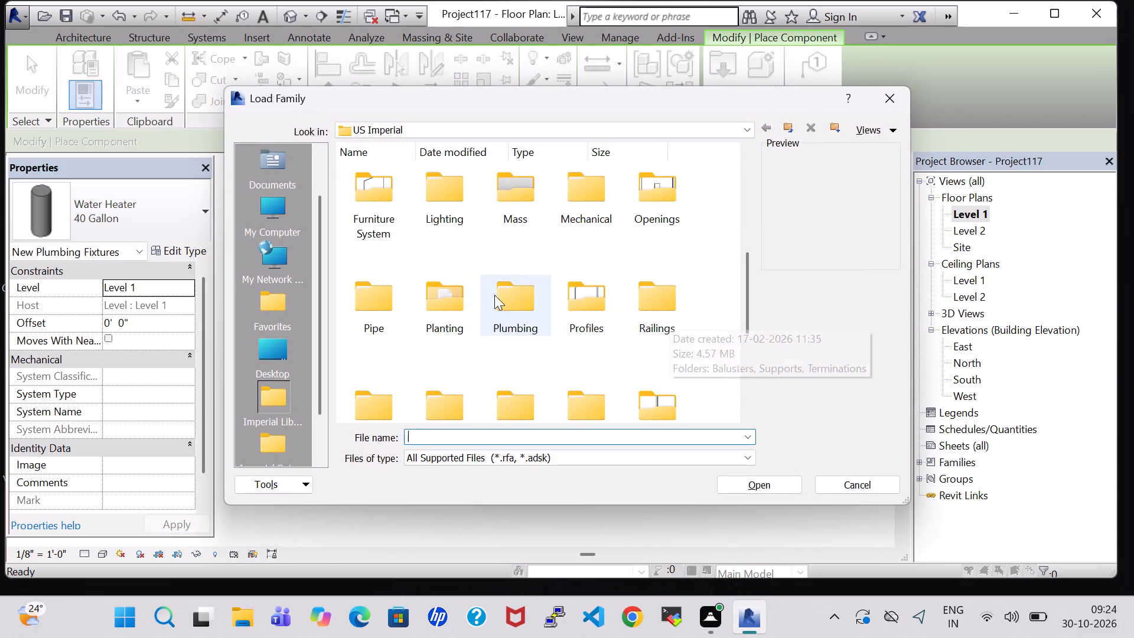
{"action": "double_click", "coordinate": [434, 298]}
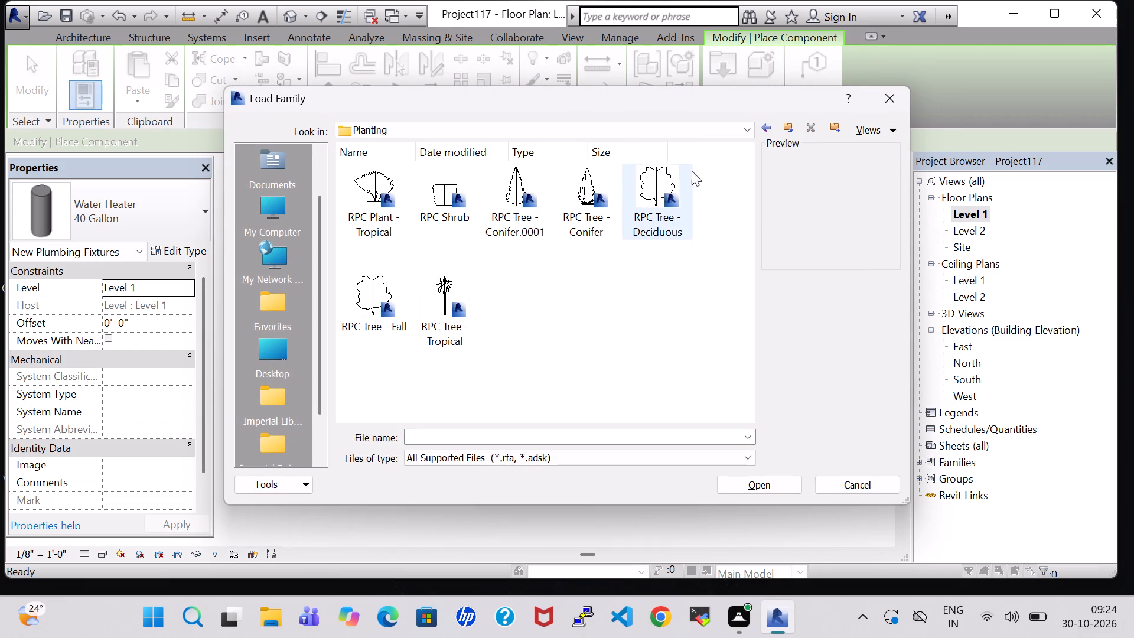
{"action": "left_click", "coordinate": [769, 126]}
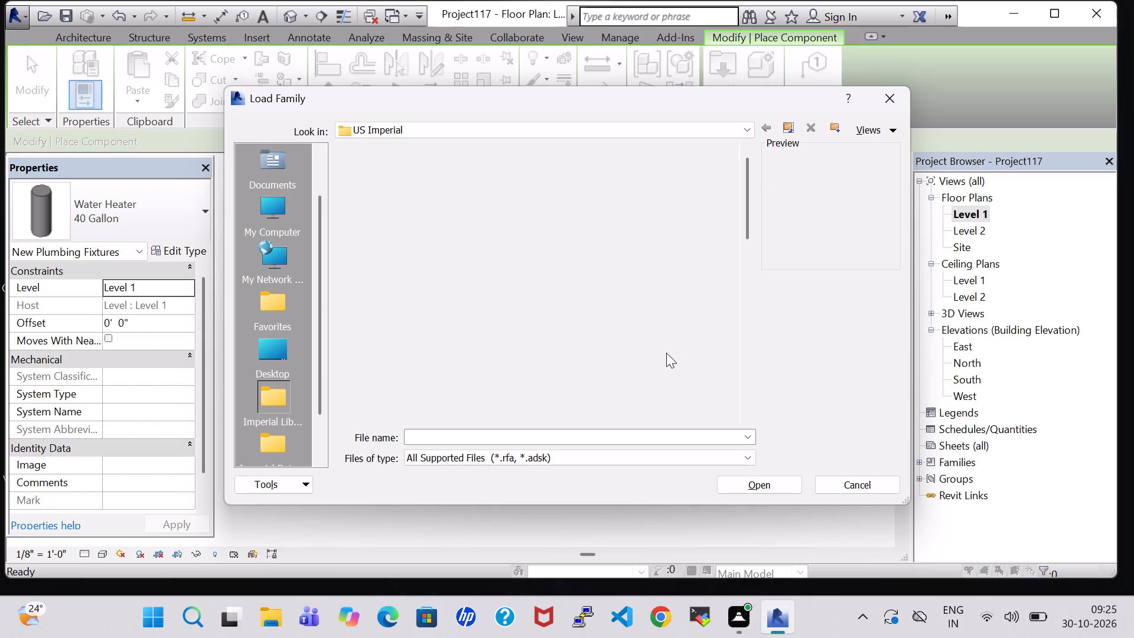
{"action": "scroll", "coordinate": [618, 337], "scroll_direction": "down", "scroll_amount": 1}
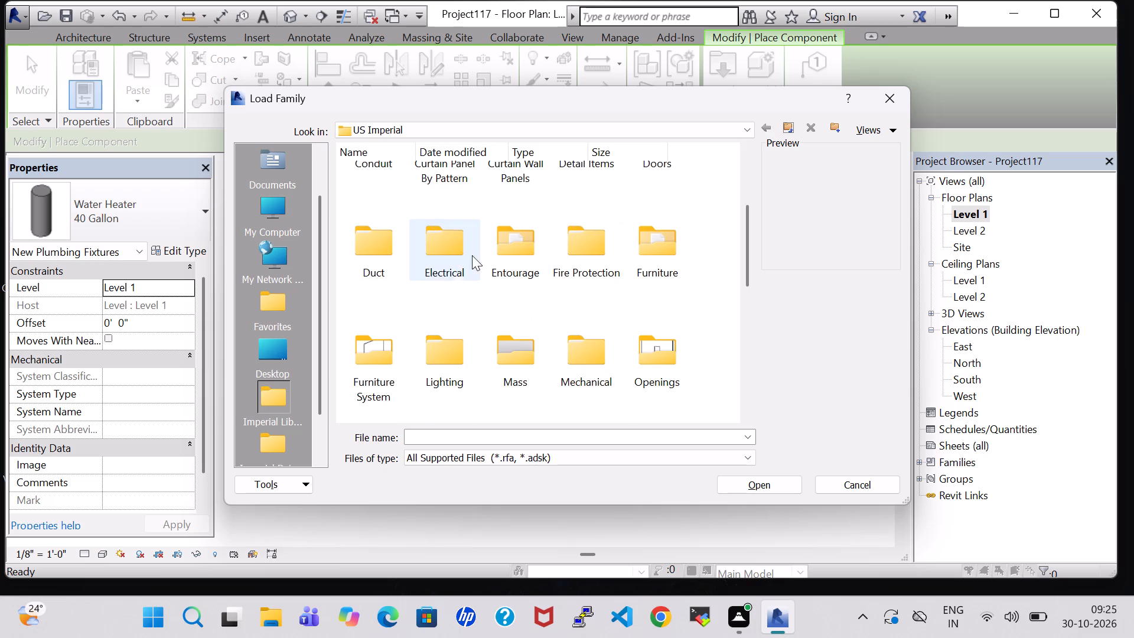
{"action": "double_click", "coordinate": [383, 361]}
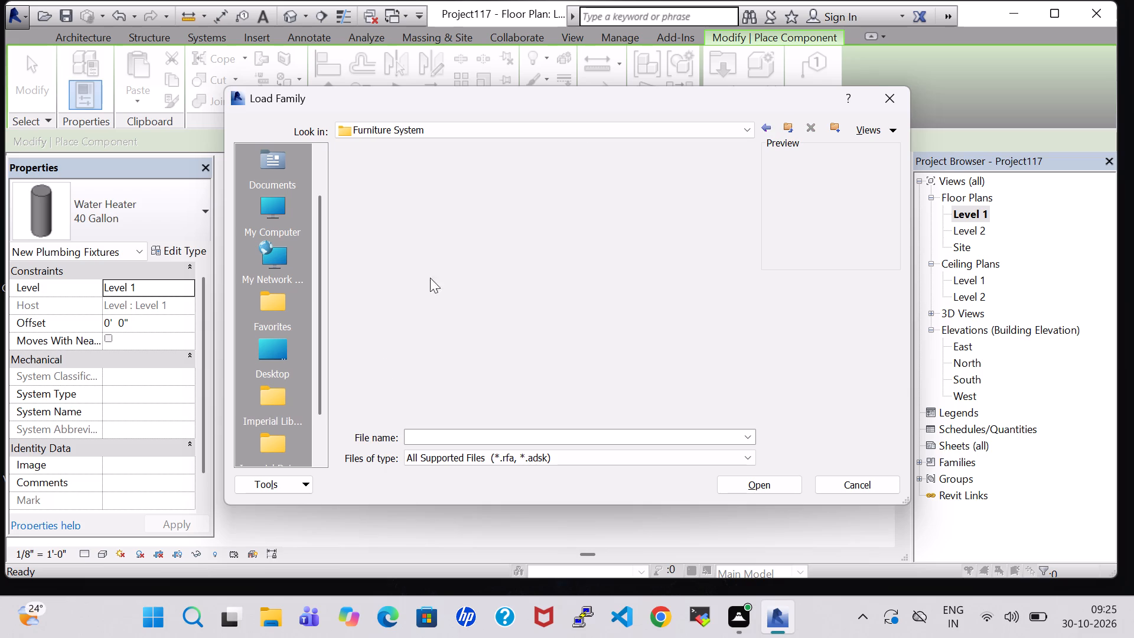
{"action": "left_click", "coordinate": [761, 131]}
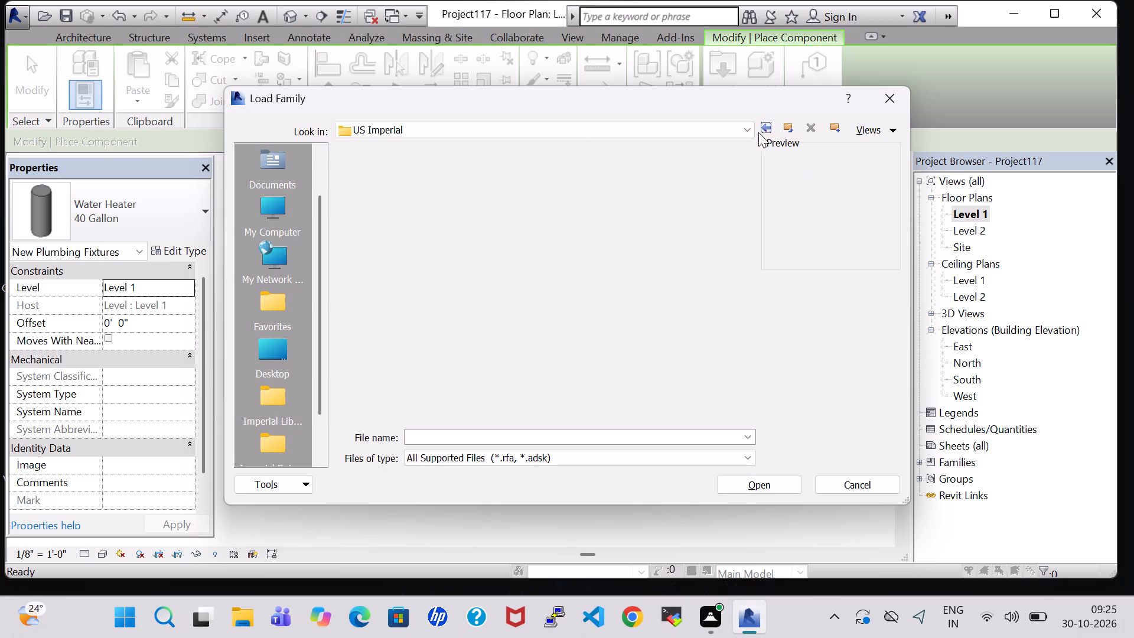
{"action": "left_click", "coordinate": [515, 299]}
{"action": "key", "text": "s"}
{"action": "double_click", "coordinate": [451, 209]}
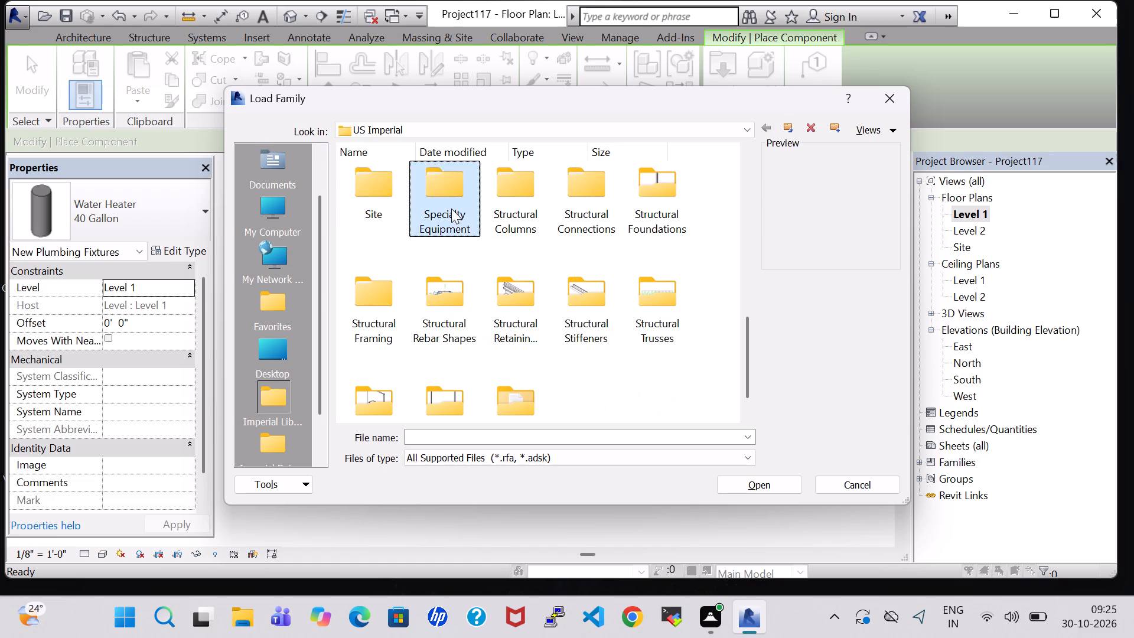
{"action": "double_click", "coordinate": [519, 206]}
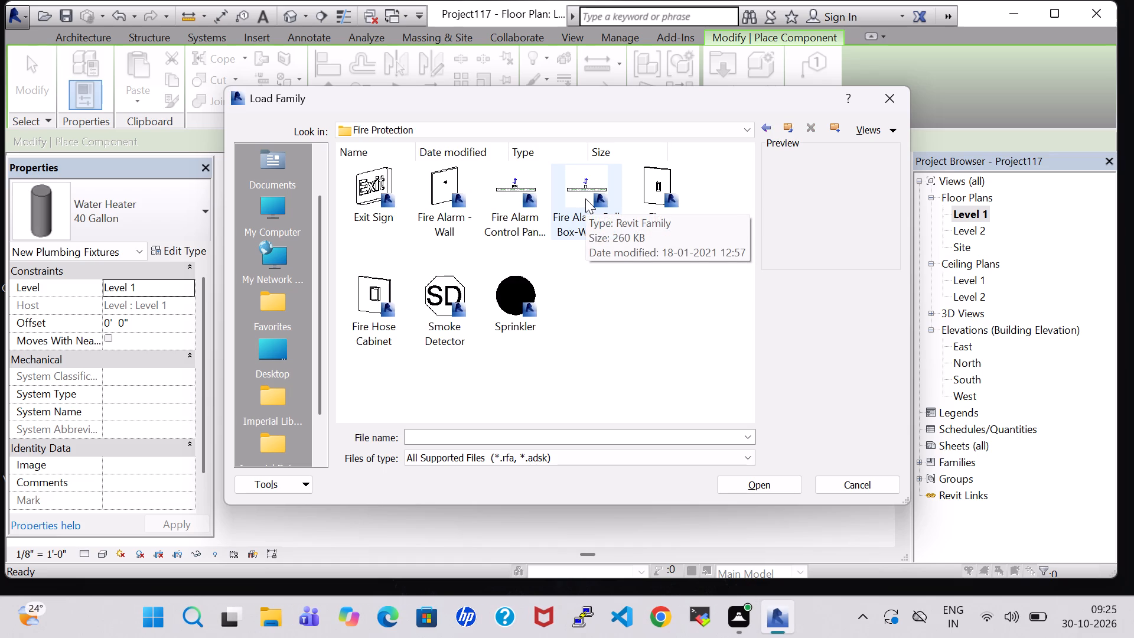
{"action": "left_click", "coordinate": [764, 134]}
{"action": "left_click", "coordinate": [763, 130]}
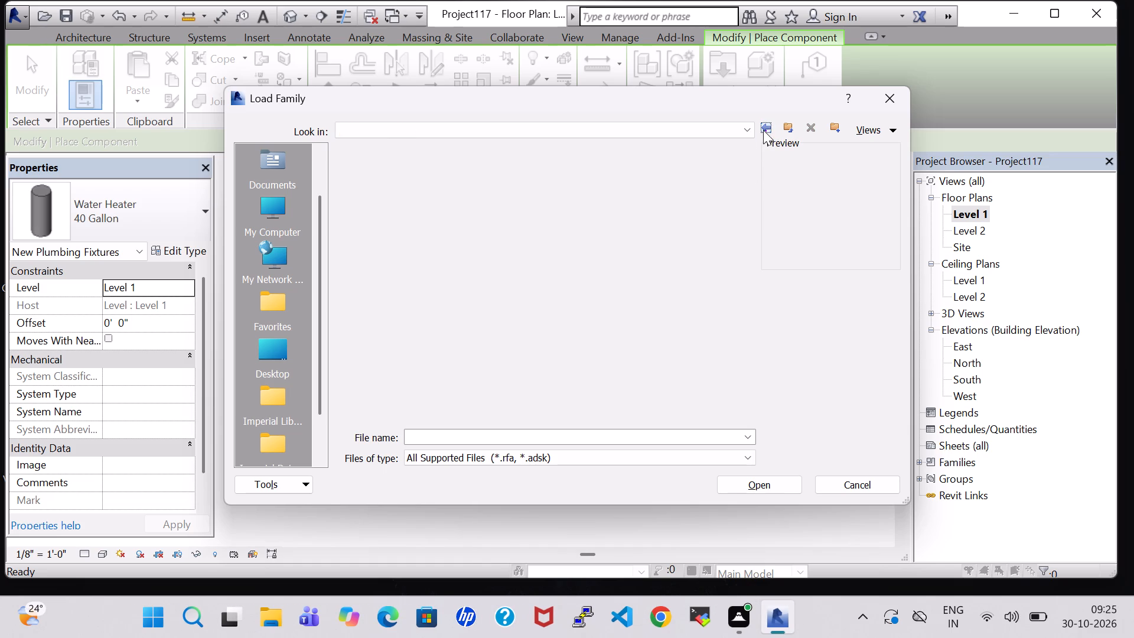
{"action": "double_click", "coordinate": [573, 184]}
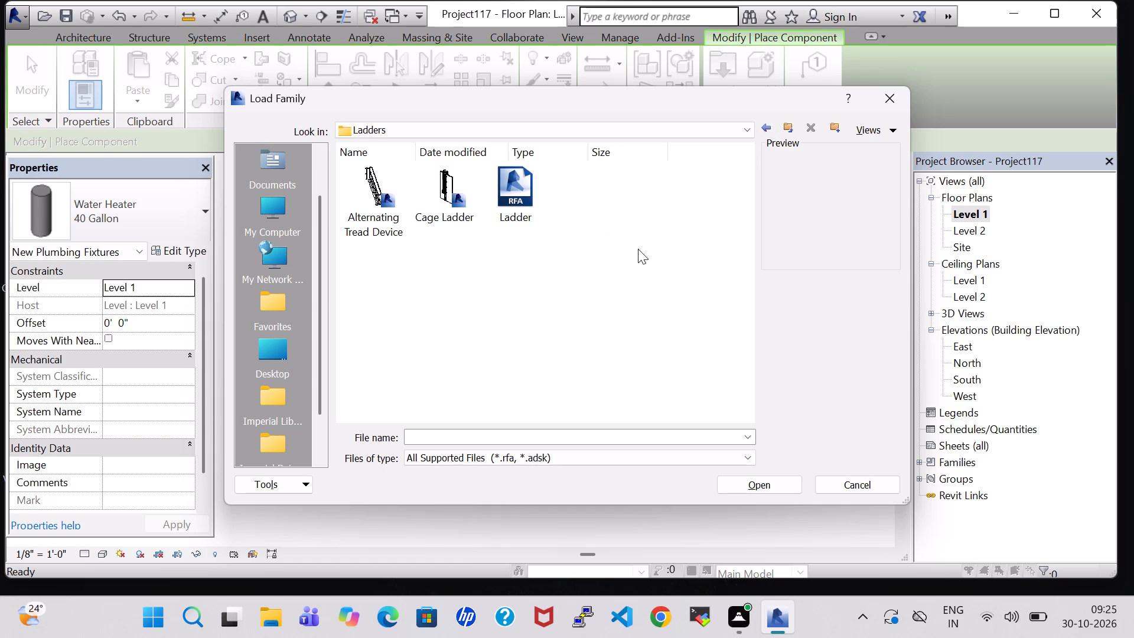
{"action": "left_click", "coordinate": [894, 106]}
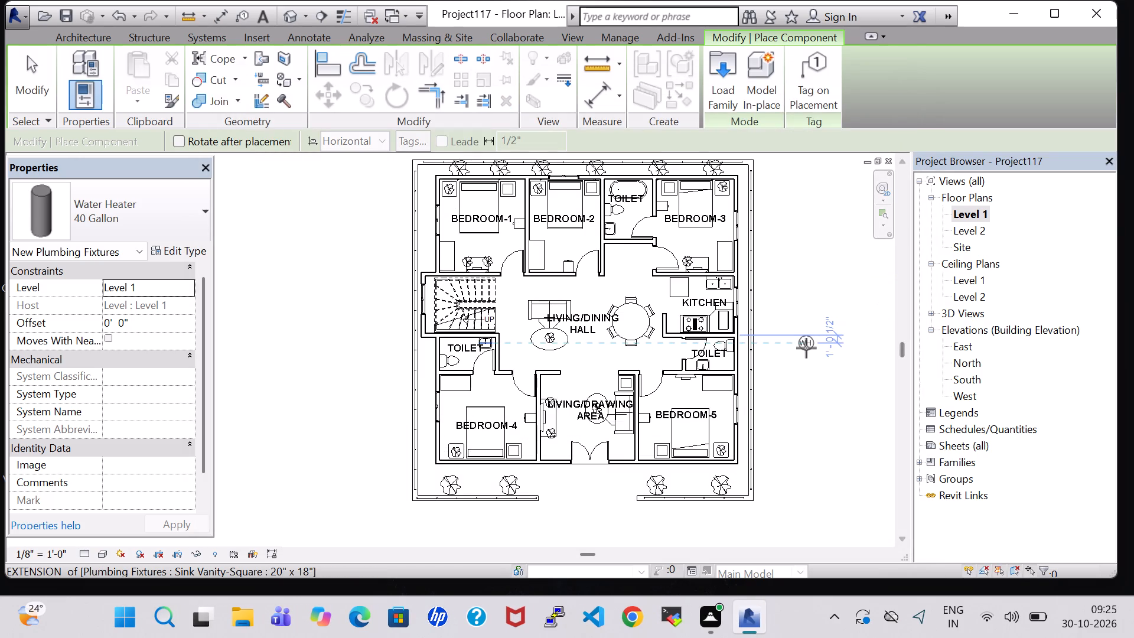
{"action": "key", "text": "Escape"}
Rename the toilet room between the staircase and Bedroom-4 on the Level 1 plan as A.TOILET.
{"action": "scroll", "coordinate": [660, 359], "scroll_direction": "up", "scroll_amount": 3}
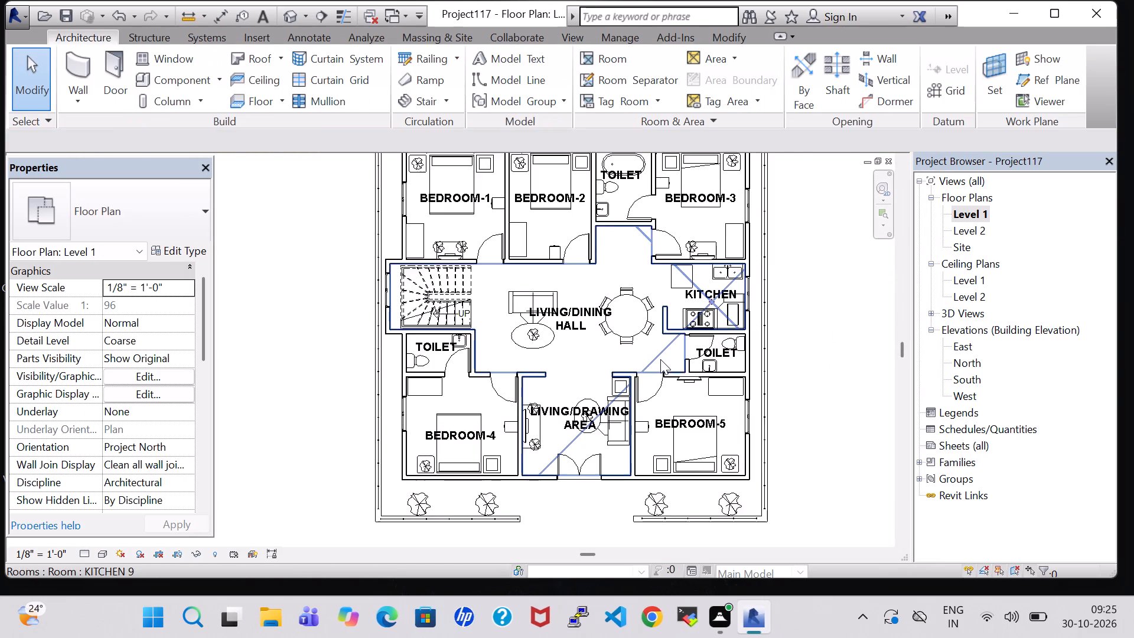
{"action": "scroll", "coordinate": [660, 359], "scroll_direction": "up", "scroll_amount": 3}
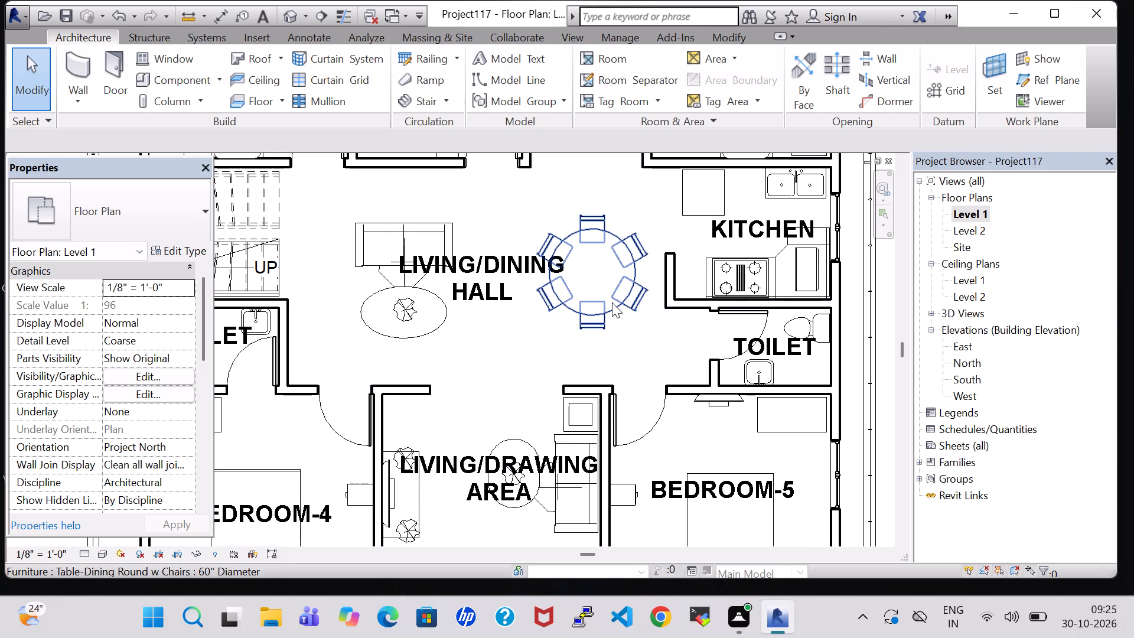
{"action": "scroll", "coordinate": [612, 302], "scroll_direction": "down", "scroll_amount": 4}
{"action": "left_click", "coordinate": [549, 355]}
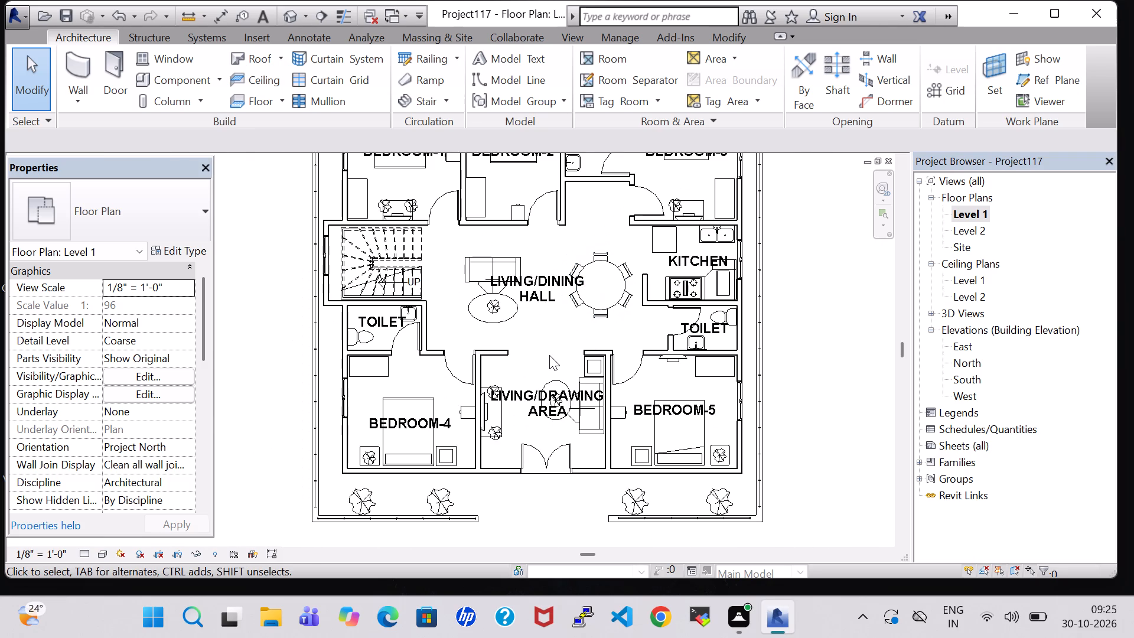
{"action": "scroll", "coordinate": [549, 355], "scroll_direction": "up", "scroll_amount": 8}
{"action": "scroll", "coordinate": [549, 355], "scroll_direction": "down", "scroll_amount": 8}
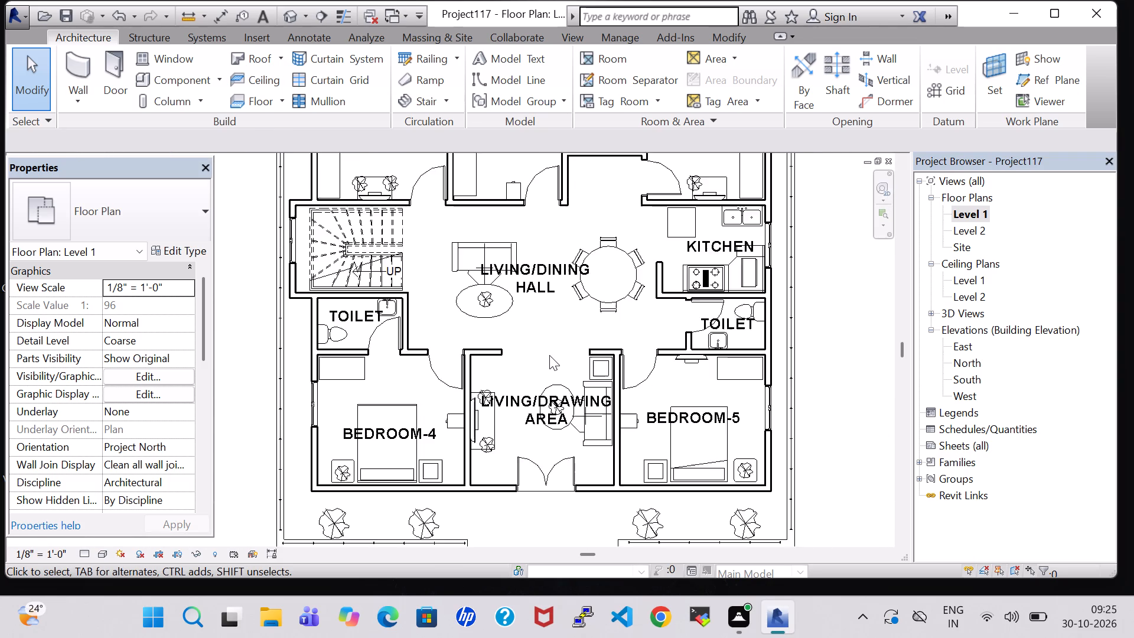
{"action": "scroll", "coordinate": [549, 355], "scroll_direction": "up", "scroll_amount": 1}
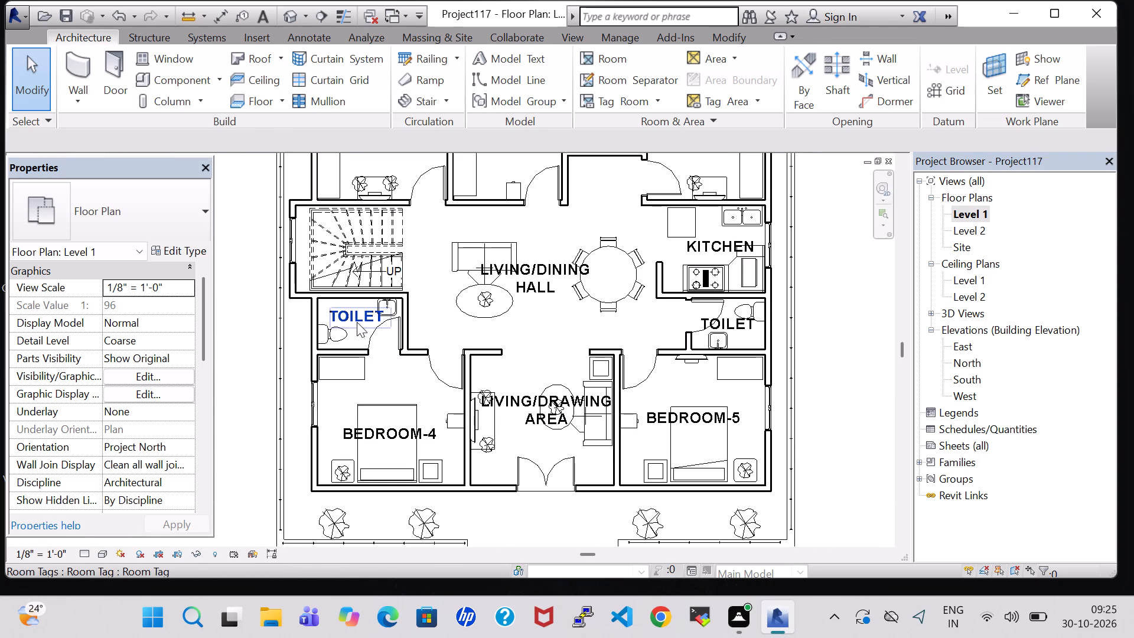
{"action": "double_click", "coordinate": [357, 322]}
{"action": "key", "text": "BackSpace"}
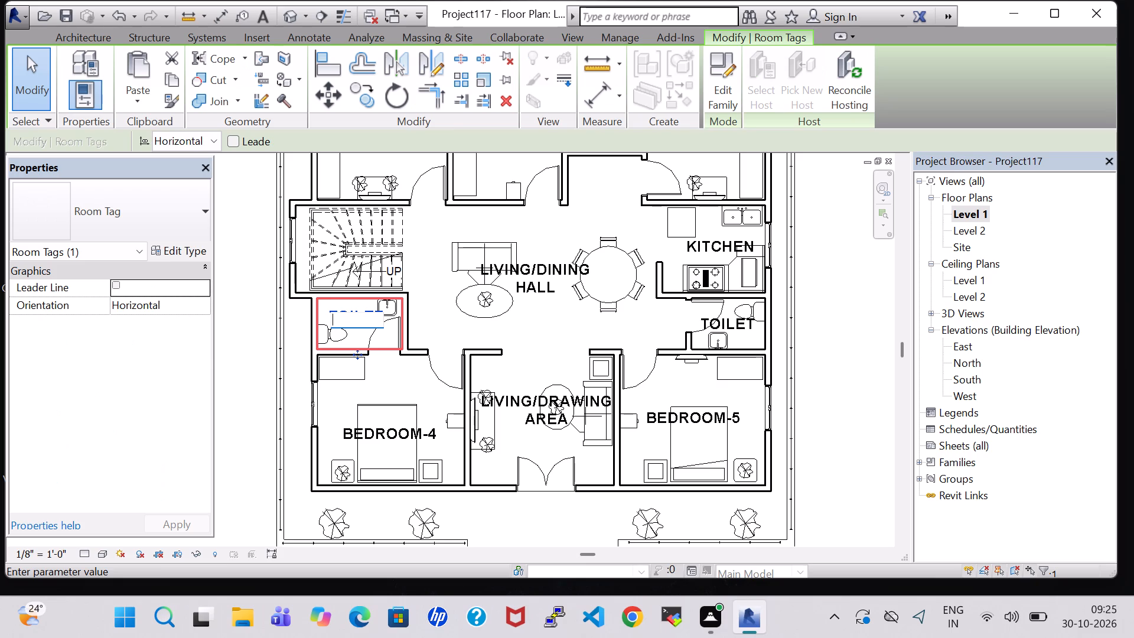
{"action": "type", "text": "BA"}
{"action": "key", "text": "BackSpace"}
{"action": "key", "text": "BackSpace"}
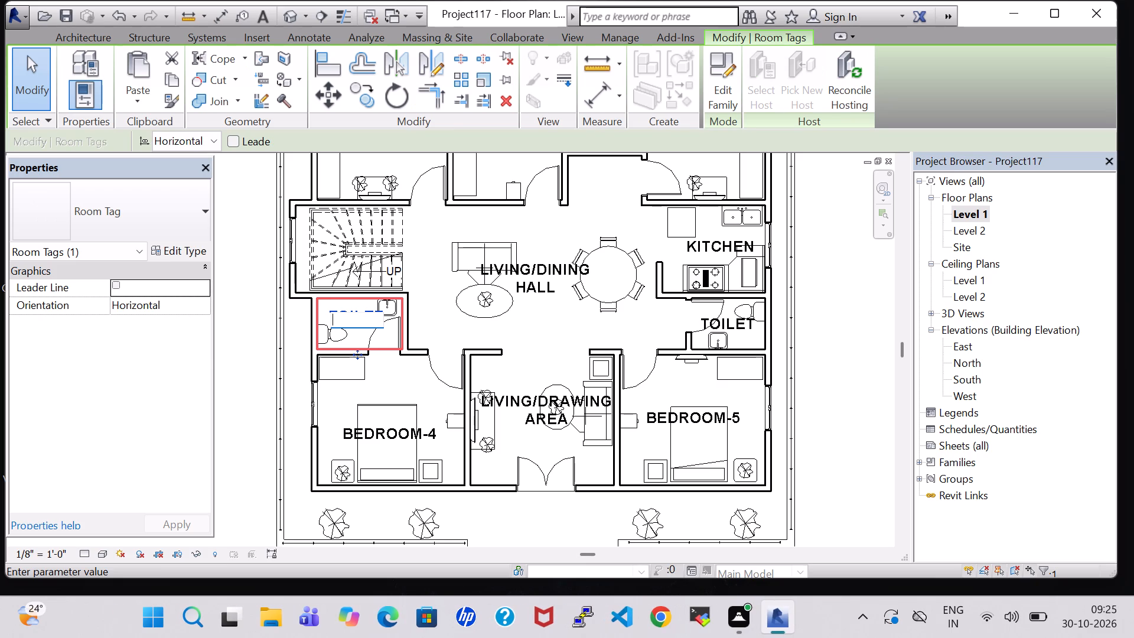
{"action": "type", "text": "TOILET"}
{"action": "key", "text": "Left"}
{"action": "key", "text": "Left"}
{"action": "key", "text": "Left"}
{"action": "key", "text": "Left"}
{"action": "key", "text": "Left"}
{"action": "key", "text": "Left"}
{"action": "type", "text": "A."}
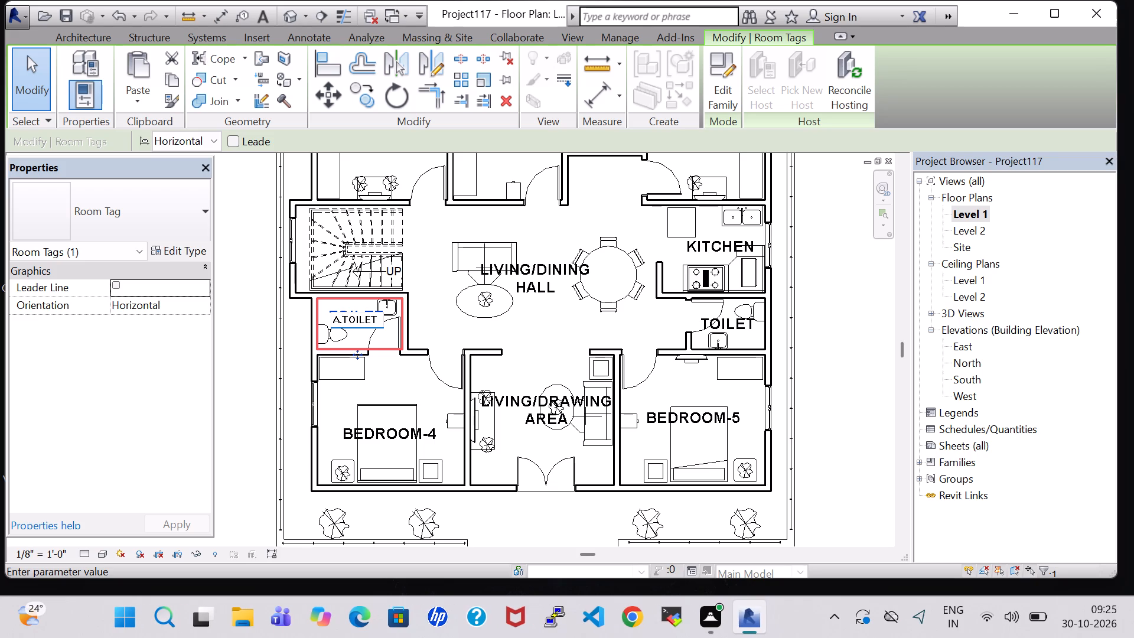
{"action": "key", "text": "Return"}
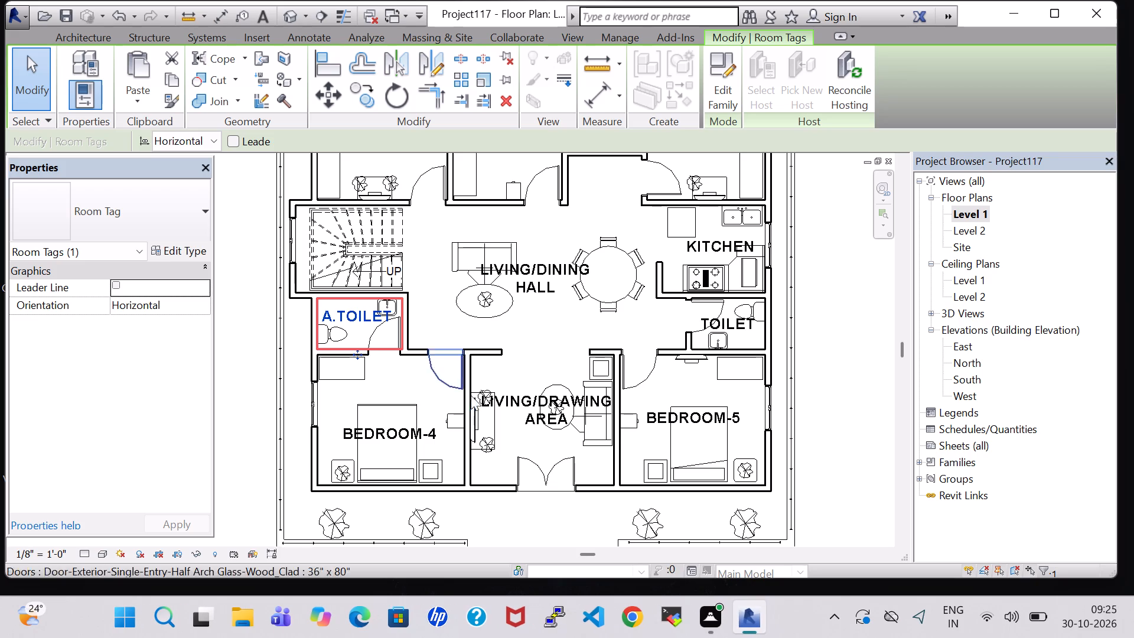
Rename the toilet room between the kitchen and Bedroom-5 as C.TOILET.
{"action": "scroll", "coordinate": [812, 291], "scroll_direction": "down", "scroll_amount": 2}
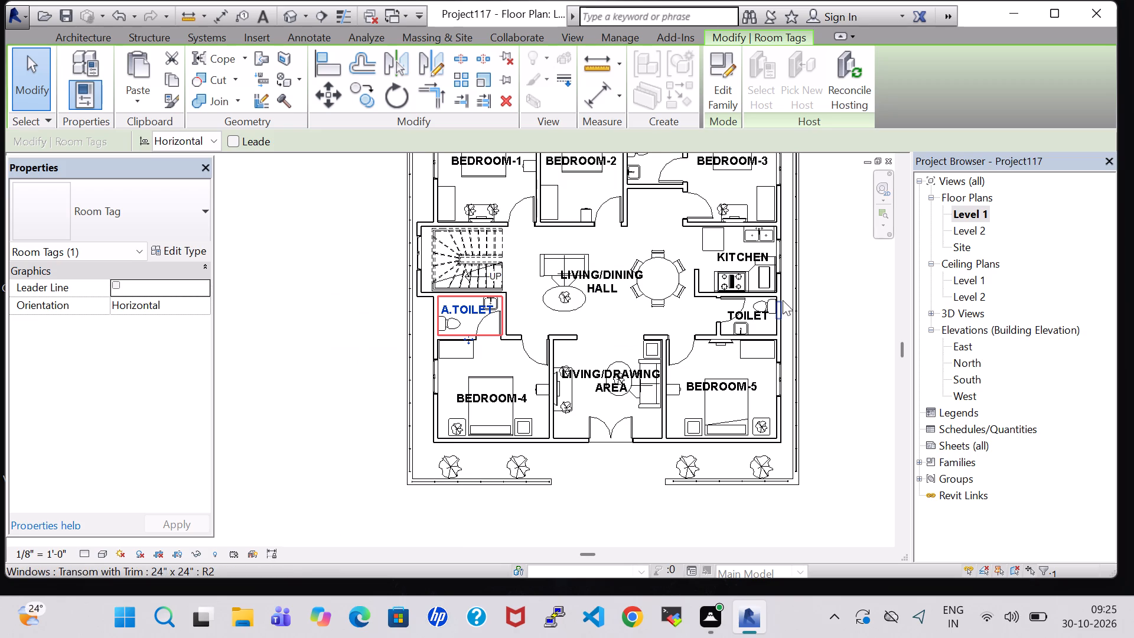
{"action": "left_click", "coordinate": [754, 320]}
{"action": "left_click", "coordinate": [754, 320]}
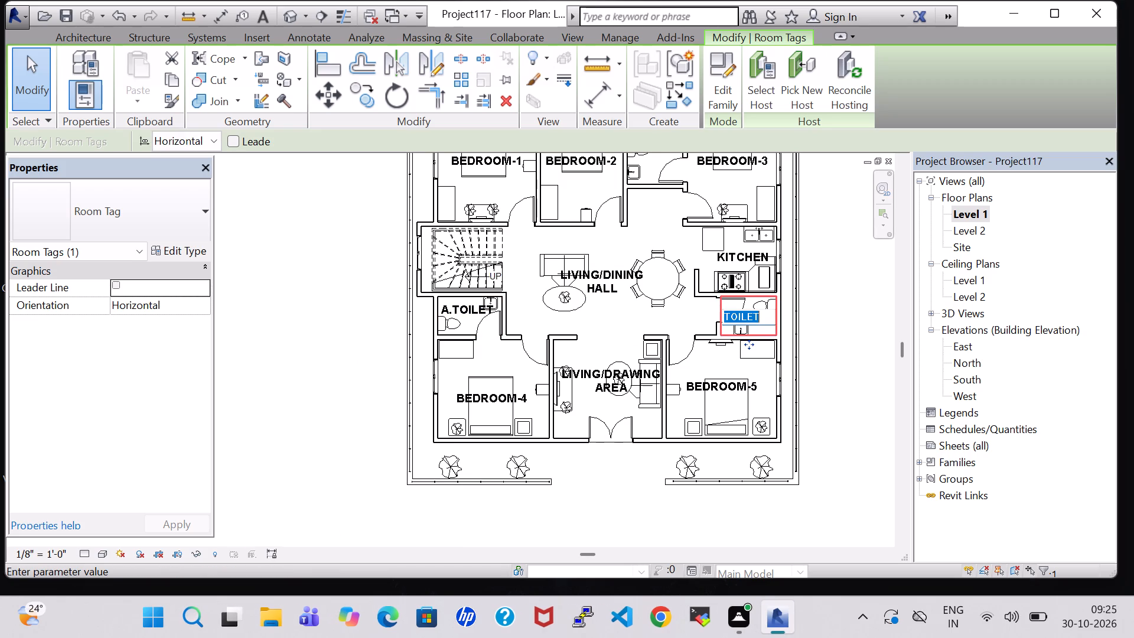
{"action": "left_click", "coordinate": [728, 320]}
{"action": "key", "text": "Left"}
{"action": "key", "text": "c"}
{"action": "key", "text": "period"}
{"action": "key", "text": "Return"}
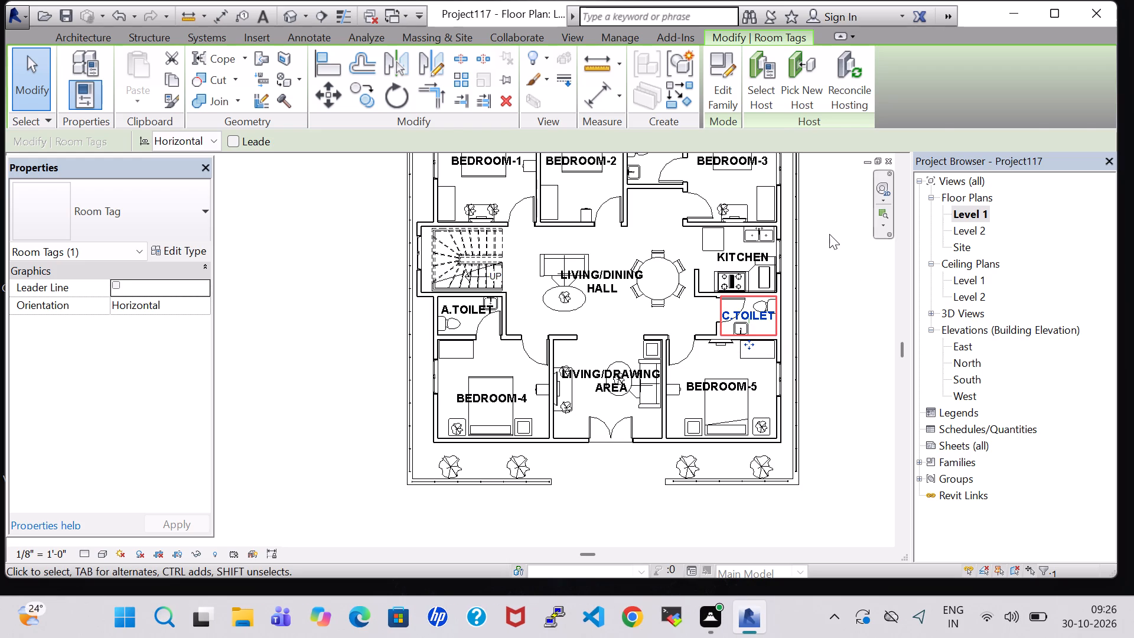
{"action": "left_click", "coordinate": [834, 234]}
Rename the toilet room between Bedroom-2 and Bedroom-3 as C.TOILET.
{"action": "middle_click_drag", "start_coordinate": [834, 234], "coordinate": [854, 329]}
{"action": "scroll", "coordinate": [839, 263], "scroll_direction": "up", "scroll_amount": 1}
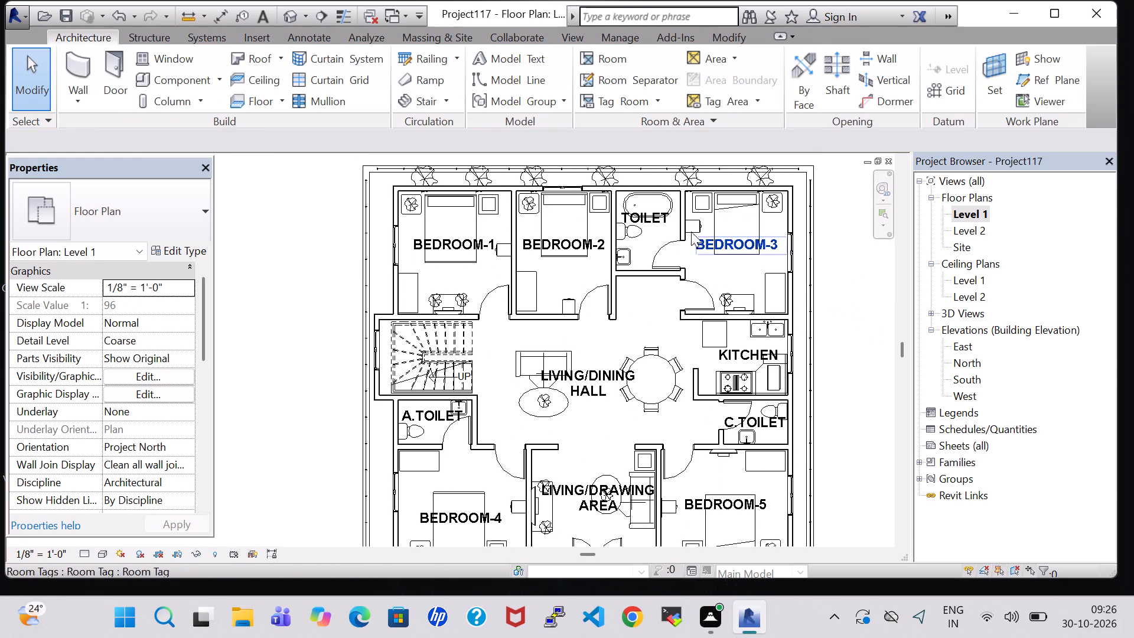
{"action": "double_click", "coordinate": [647, 214]}
{"action": "left_click", "coordinate": [621, 219]}
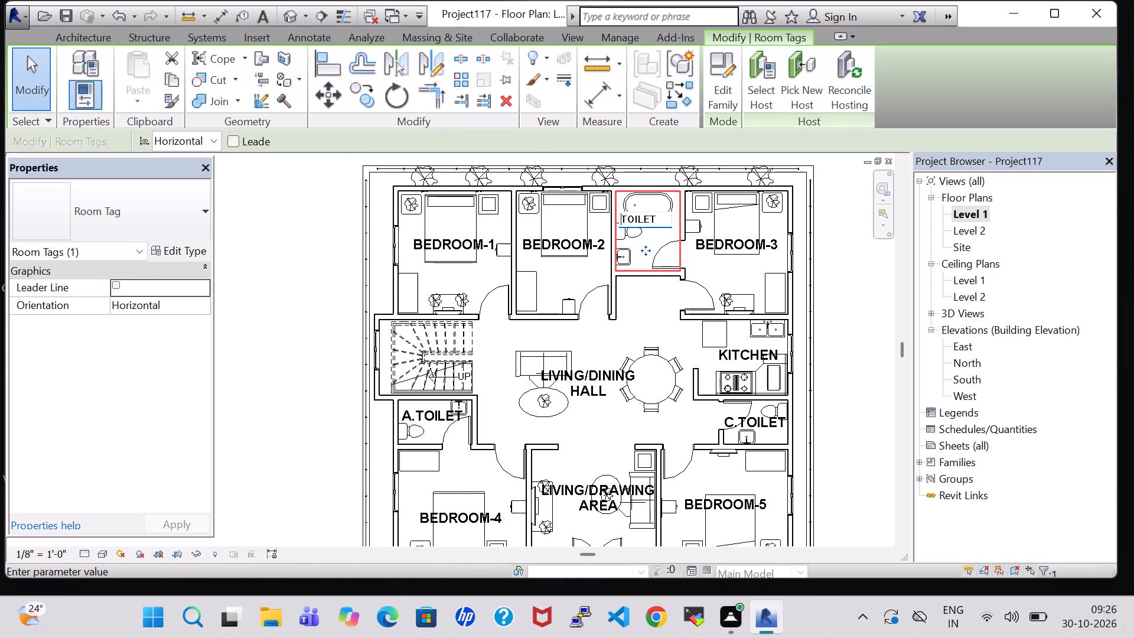
{"action": "type", "text": "C."}
{"action": "key", "text": "Return"}
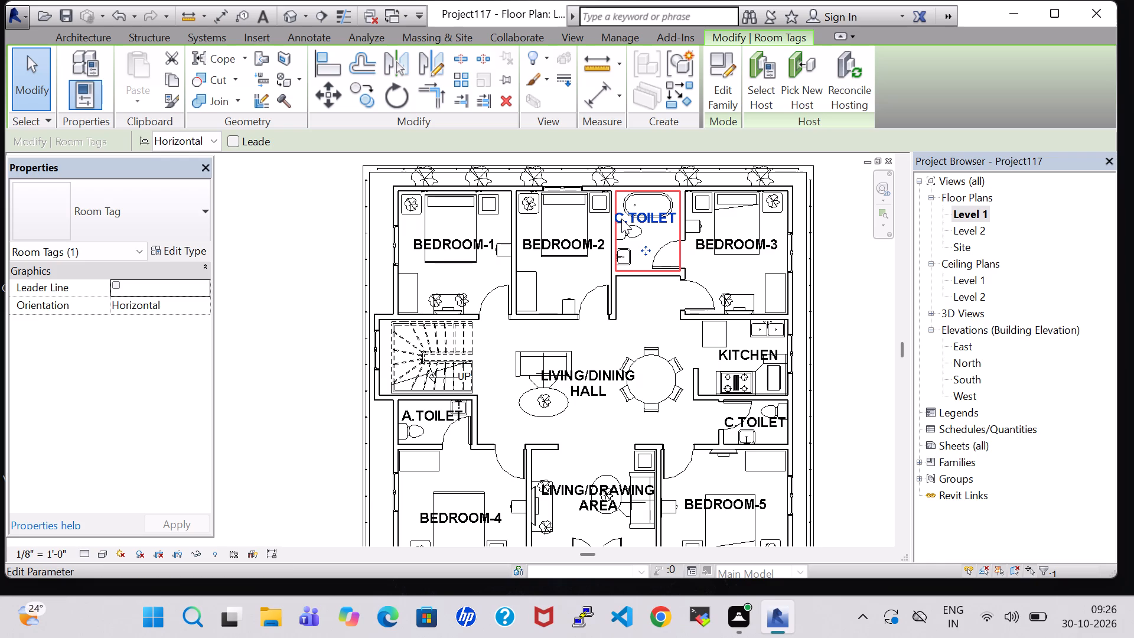
Nudge the C.TOILET room tag between Bedroom-2 and Bedroom-3 slightly towards Bedroom-3.
{"action": "key", "text": "Right"}
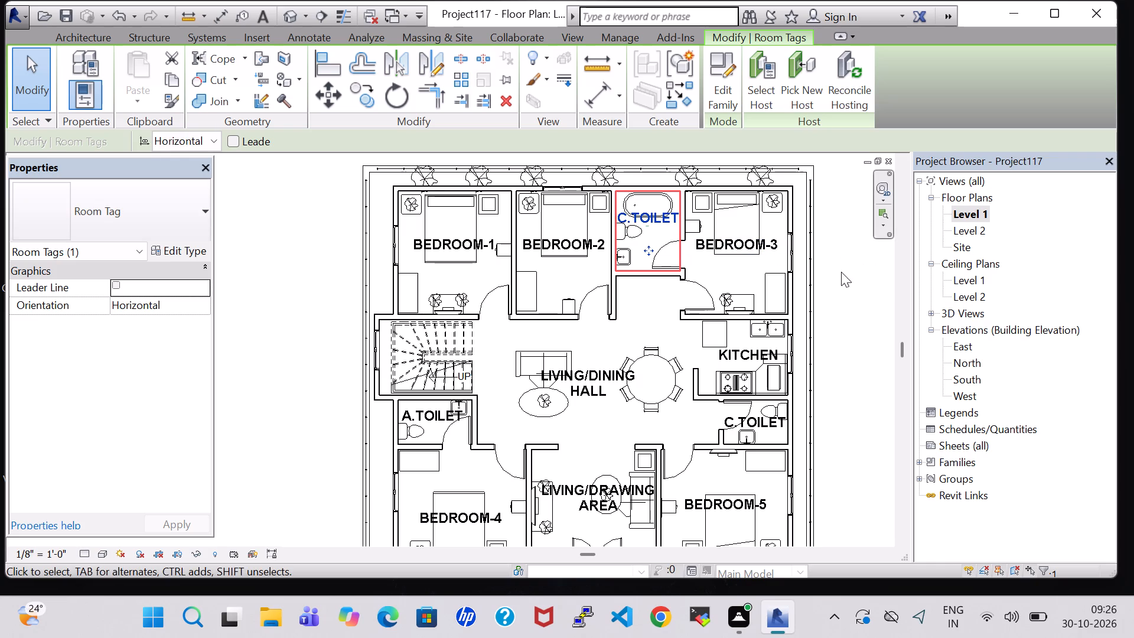
Rename the toilet room between Bedroom-2 and Bedroom-3 as A.TOILET.
{"action": "left_click", "coordinate": [649, 216]}
{"action": "left_click", "coordinate": [649, 216]}
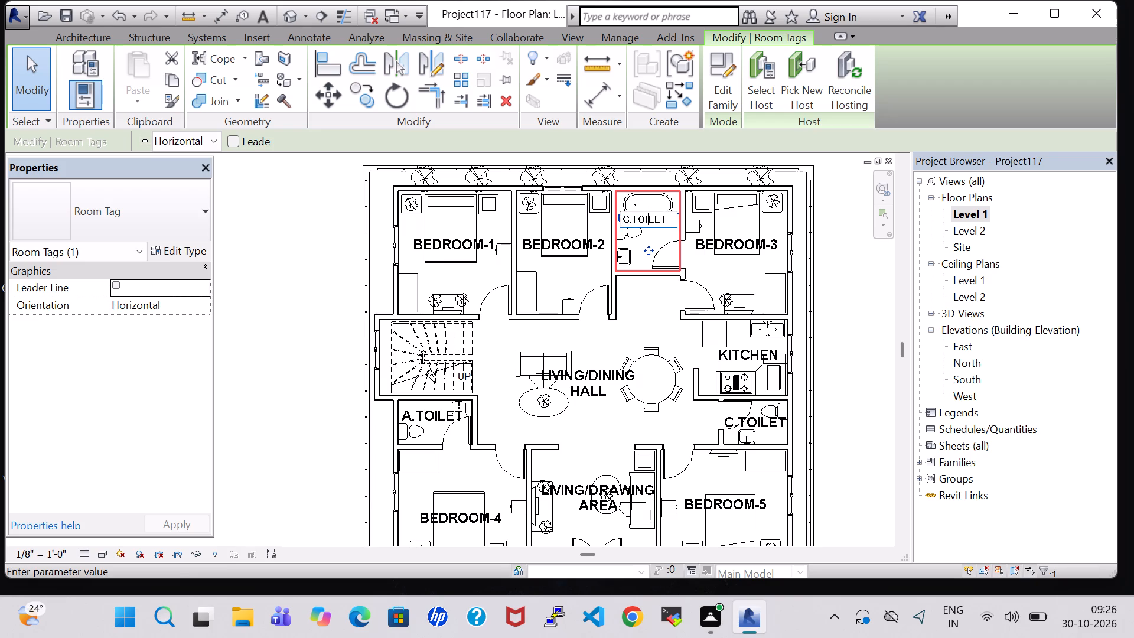
{"action": "left_click", "coordinate": [628, 221]}
{"action": "key", "text": "BackSpace"}
{"action": "key", "text": "a"}
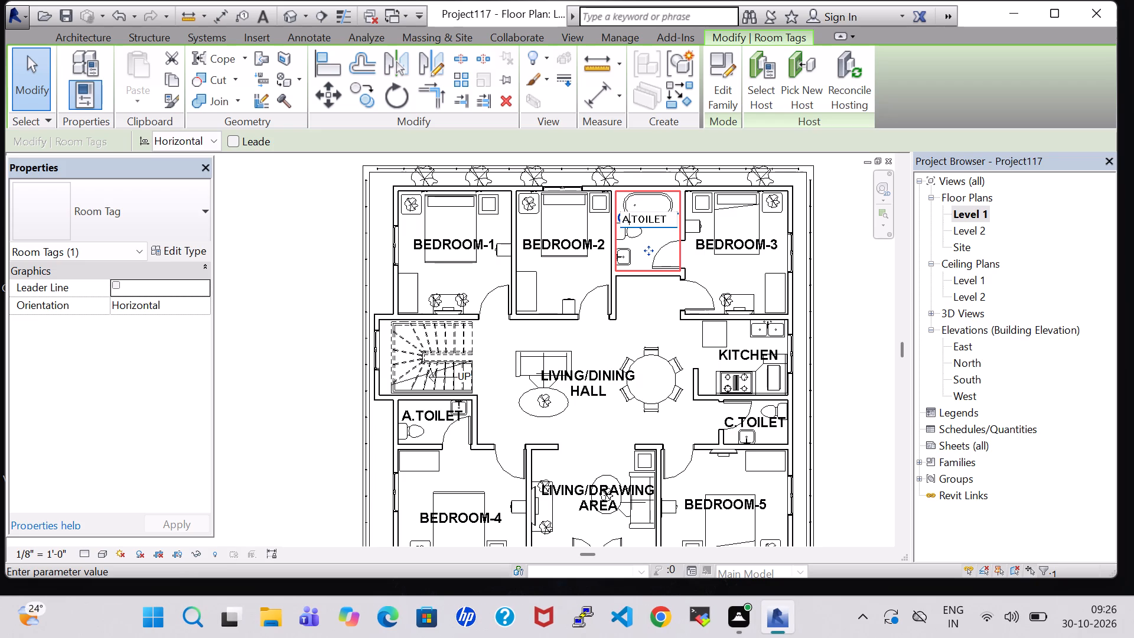
{"action": "key", "text": "Return"}
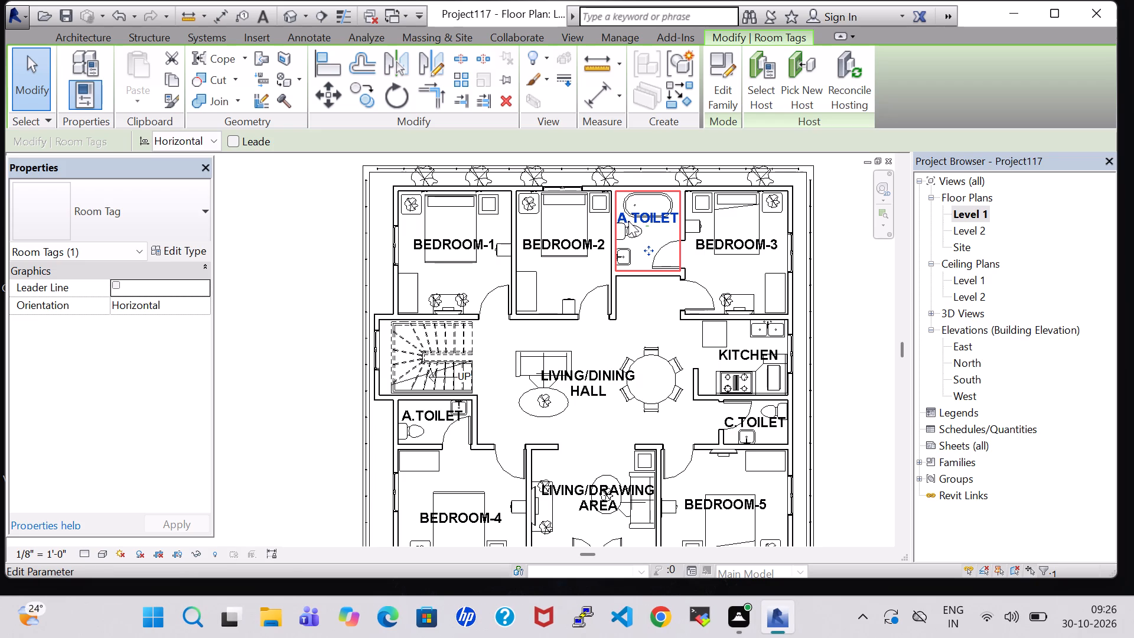
{"action": "left_click", "coordinate": [842, 280]}
Inspect the Level 1 plan's toilet labels, room names and furnished rooms, from the living areas out to the whole house.
{"action": "scroll", "coordinate": [842, 280], "scroll_direction": "down", "scroll_amount": 1}
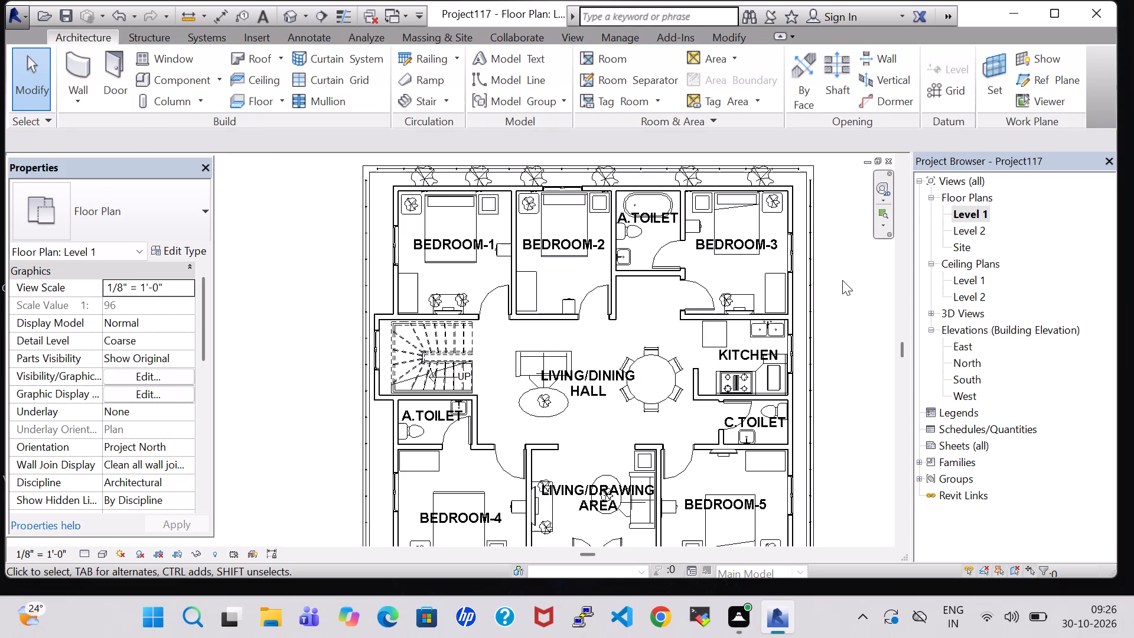
{"action": "scroll", "coordinate": [842, 280], "scroll_direction": "down", "scroll_amount": 2}
{"action": "middle_click_drag", "start_coordinate": [842, 280], "coordinate": [836, 259]}
{"action": "scroll", "coordinate": [646, 372], "scroll_direction": "up", "scroll_amount": 5}
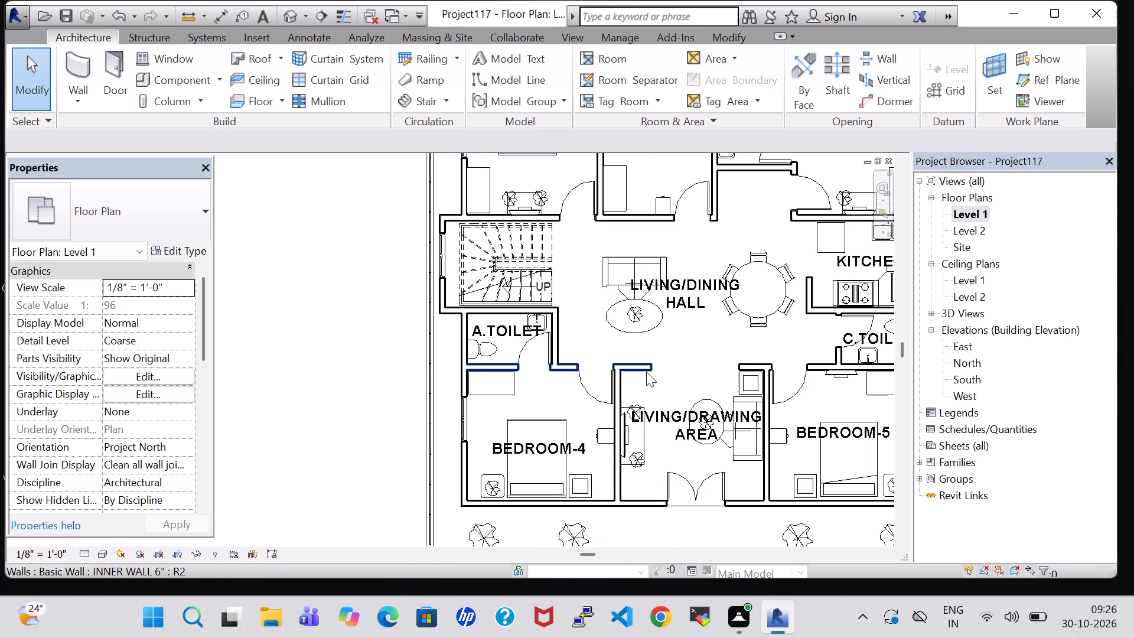
{"action": "middle_click_drag", "start_coordinate": [725, 344], "coordinate": [734, 373]}
{"action": "scroll", "coordinate": [734, 373], "scroll_direction": "down", "scroll_amount": 2}
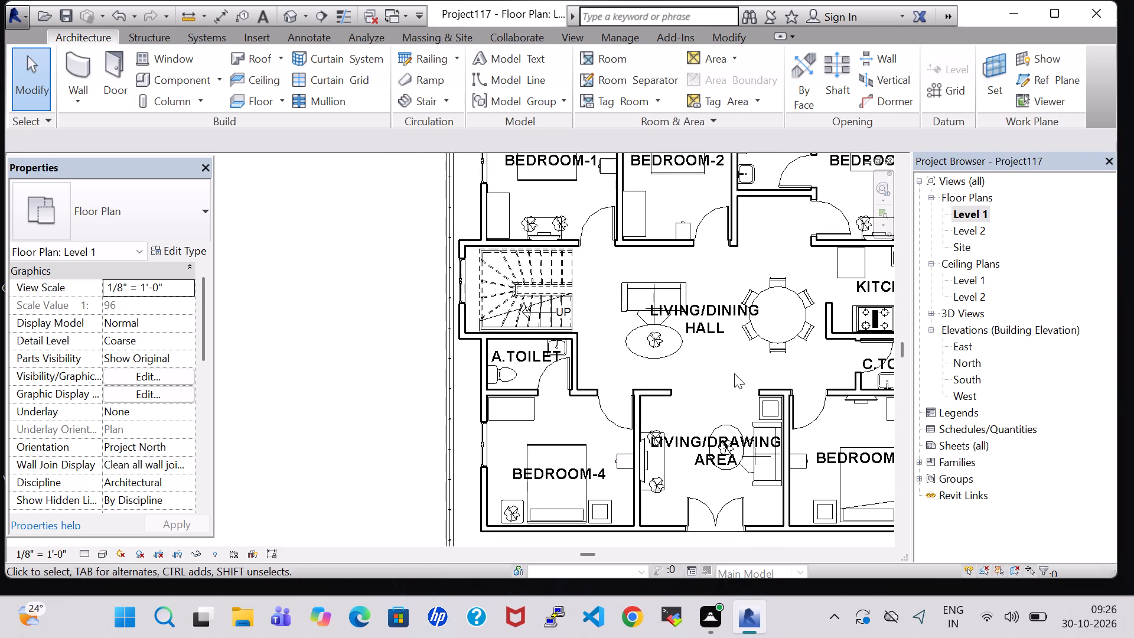
{"action": "middle_click_drag", "start_coordinate": [732, 373], "coordinate": [692, 323]}
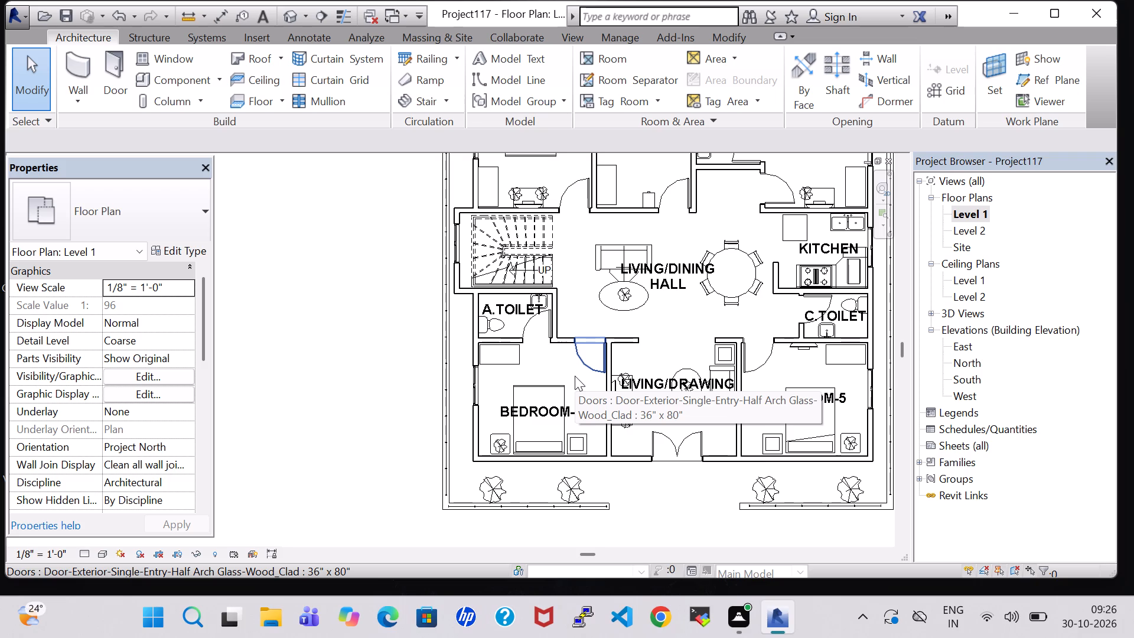
{"action": "scroll", "coordinate": [667, 396], "scroll_direction": "down", "scroll_amount": 4}
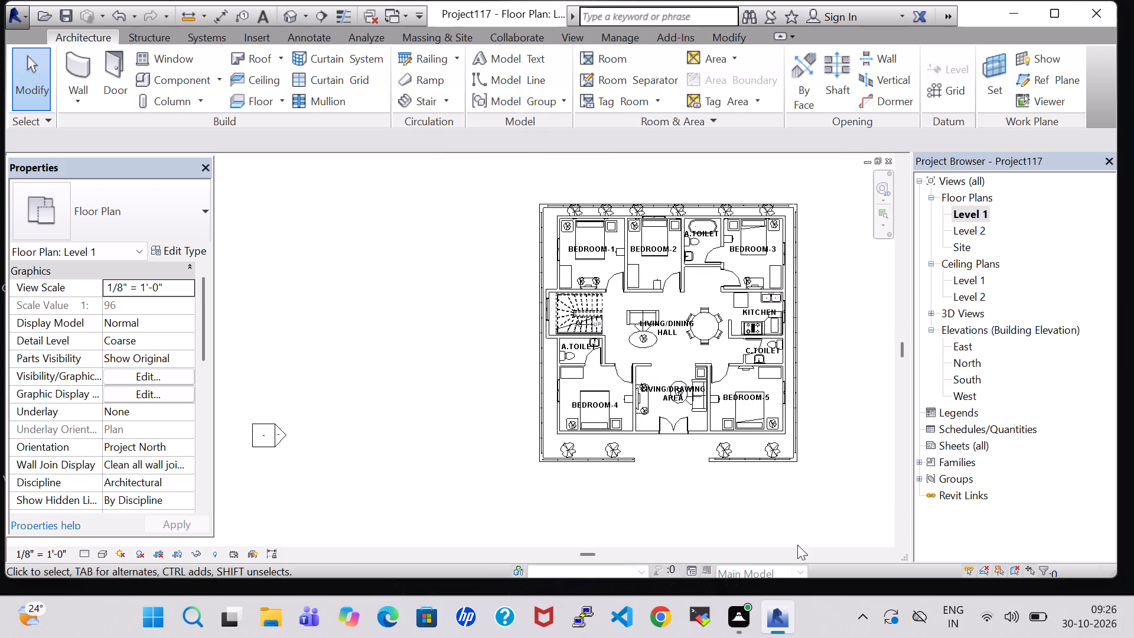
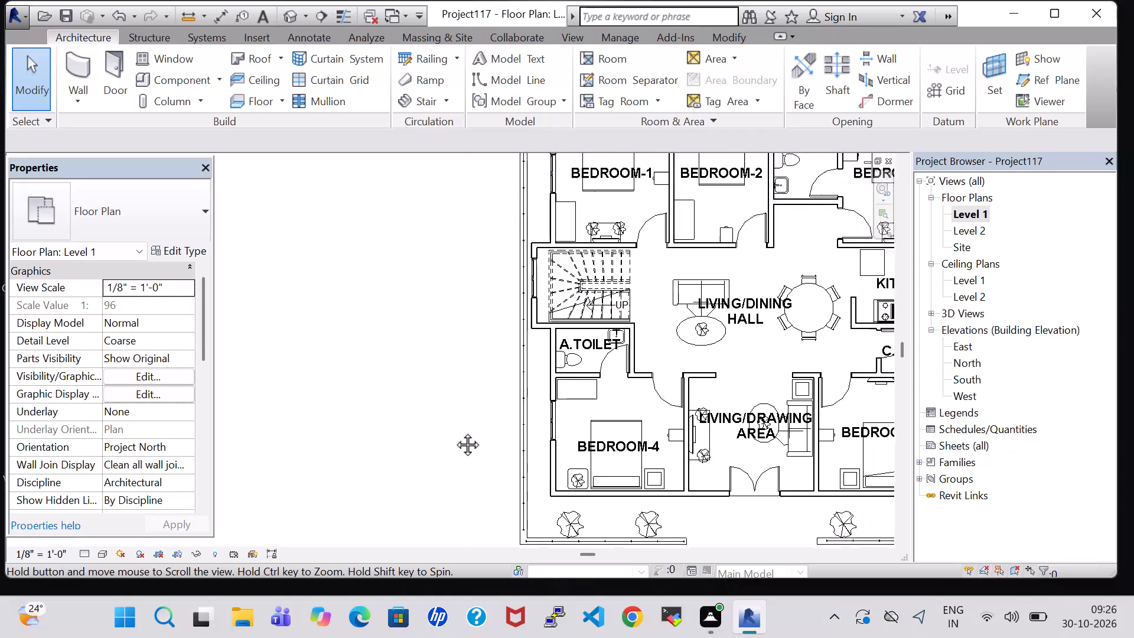
Examine the elevation and offset properties of the toilet mirrors and the wall-mounted TVs across the Level 1 floor plan.
{"action": "middle_click_drag", "start_coordinate": [423, 444], "coordinate": [415, 447]}
{"action": "middle_click", "coordinate": [404, 450]}
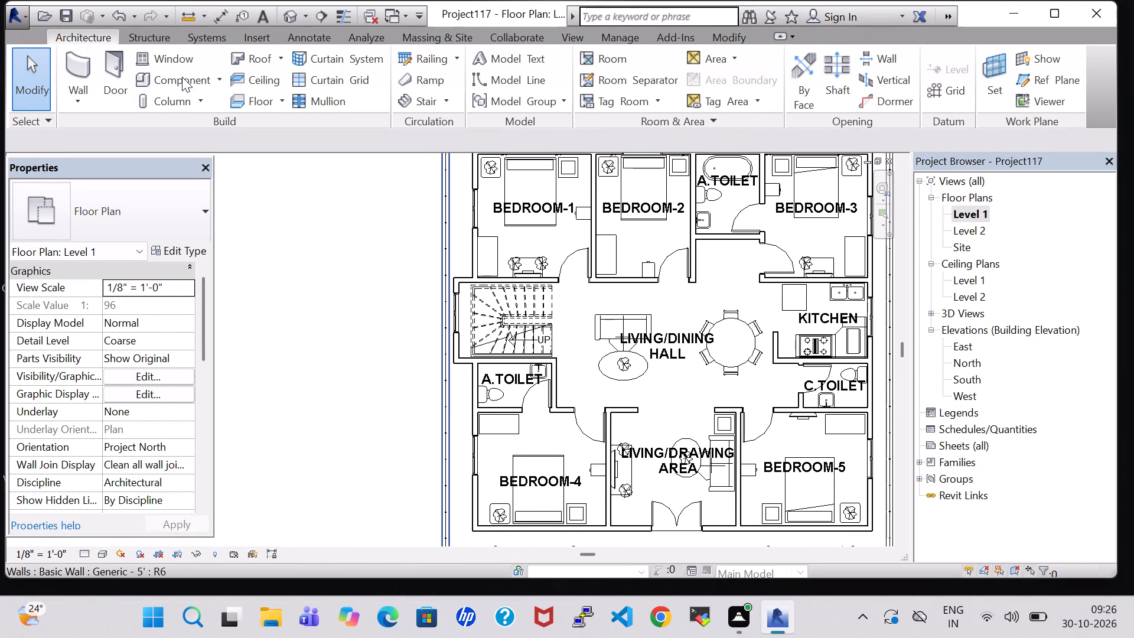
{"action": "left_click", "coordinate": [721, 285]}
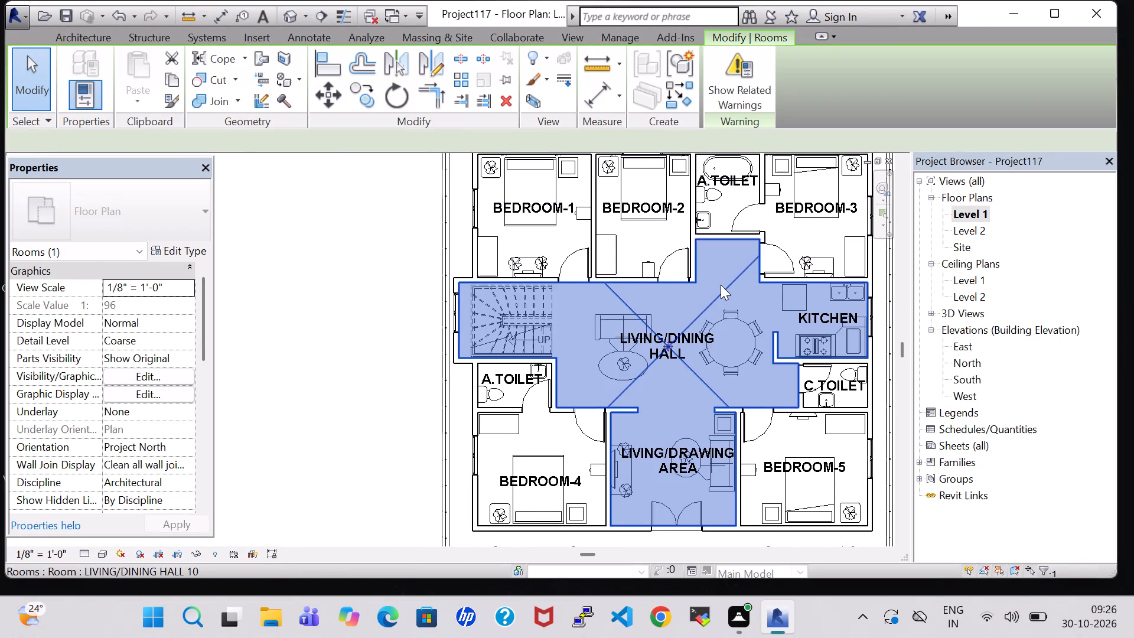
{"action": "scroll", "coordinate": [721, 285], "scroll_direction": "up", "scroll_amount": 7}
{"action": "left_click", "coordinate": [713, 242]}
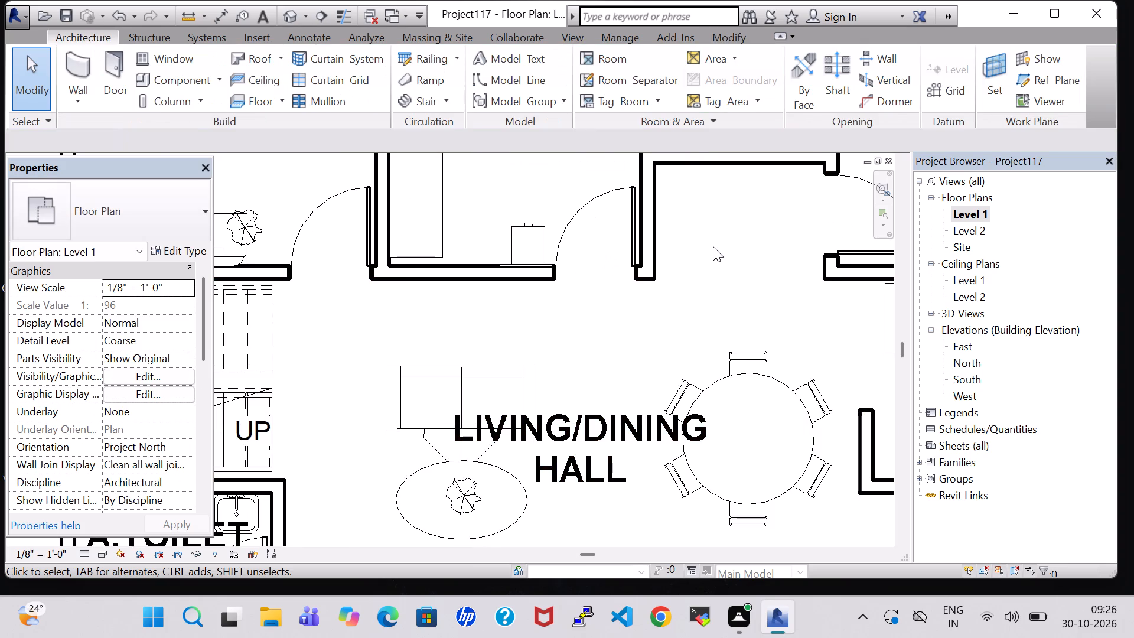
{"action": "scroll", "coordinate": [713, 246], "scroll_direction": "down", "scroll_amount": 6}
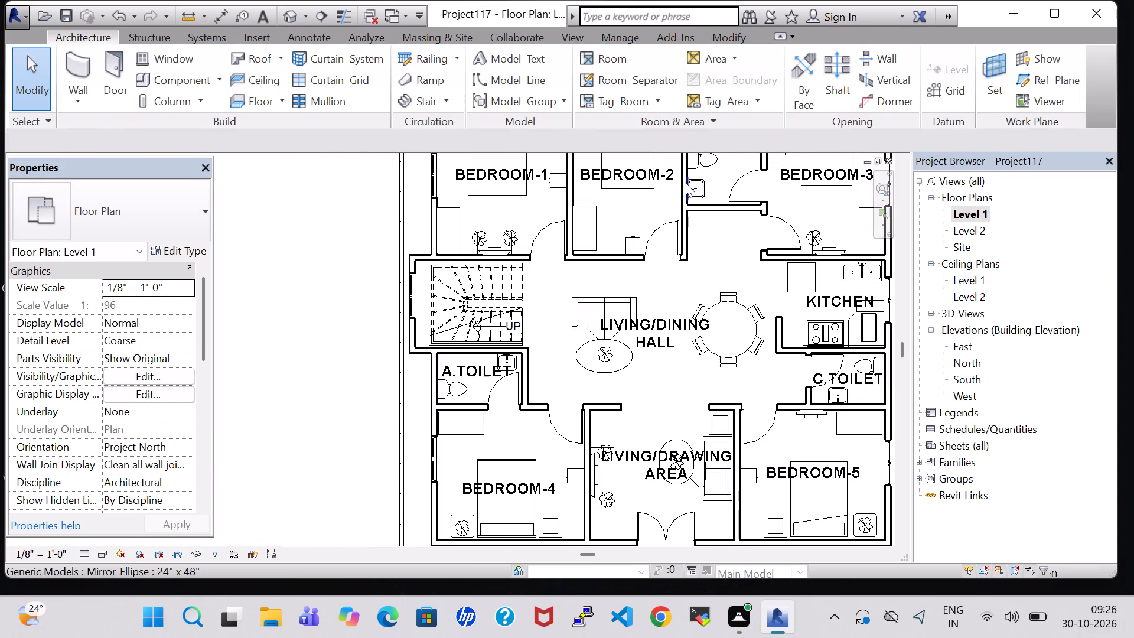
{"action": "left_click", "coordinate": [687, 184]}
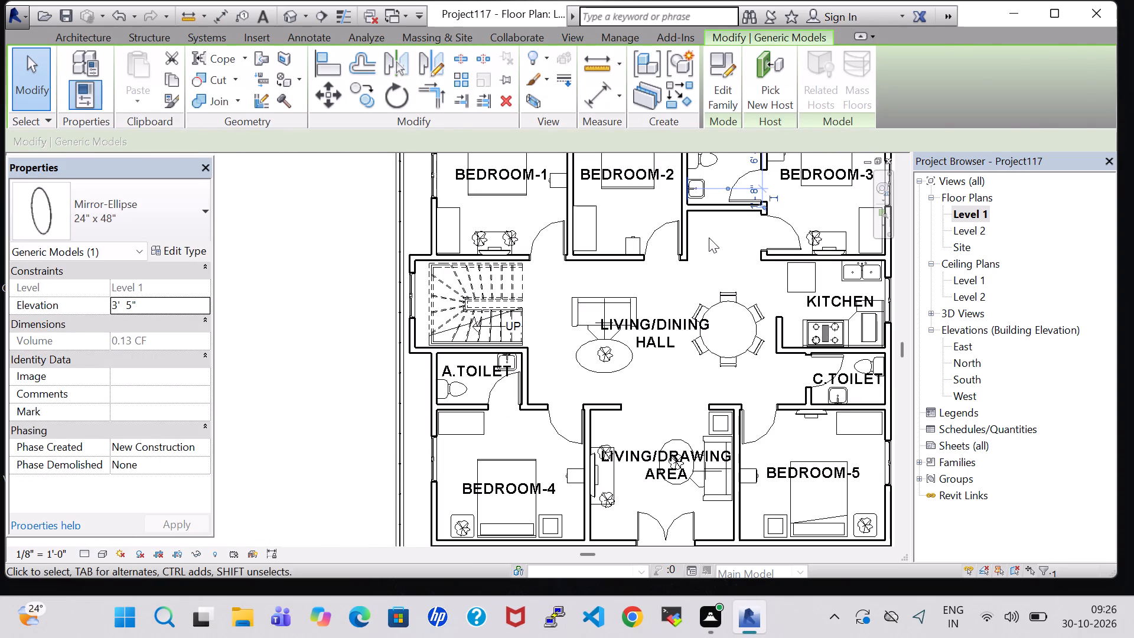
{"action": "left_click", "coordinate": [709, 237]}
{"action": "left_click", "coordinate": [827, 256]}
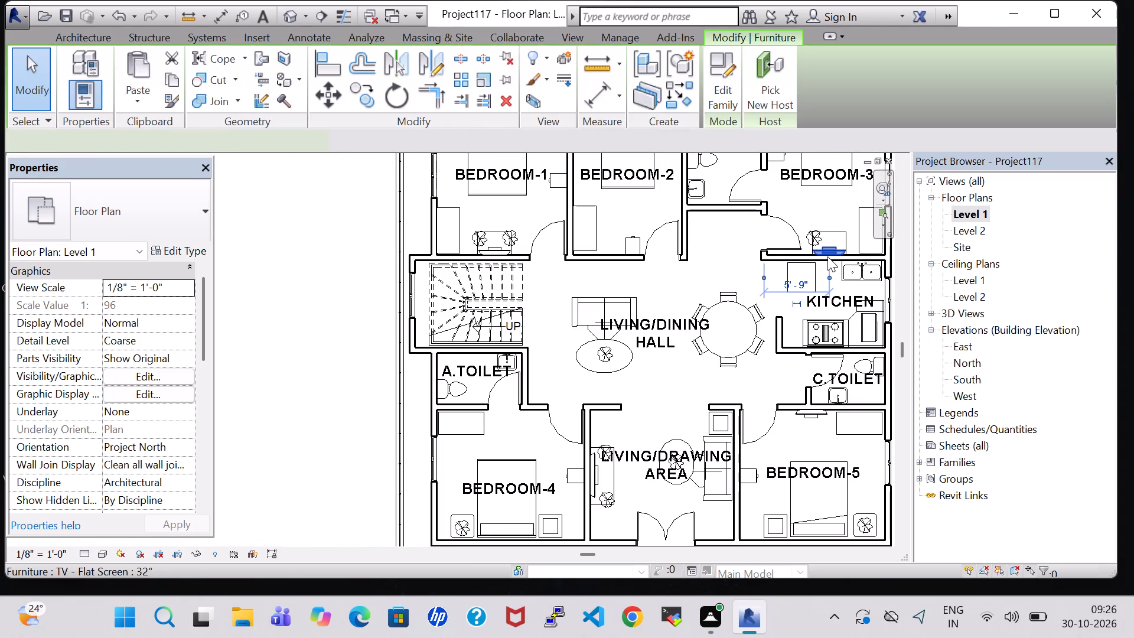
{"action": "left_click", "coordinate": [722, 257]}
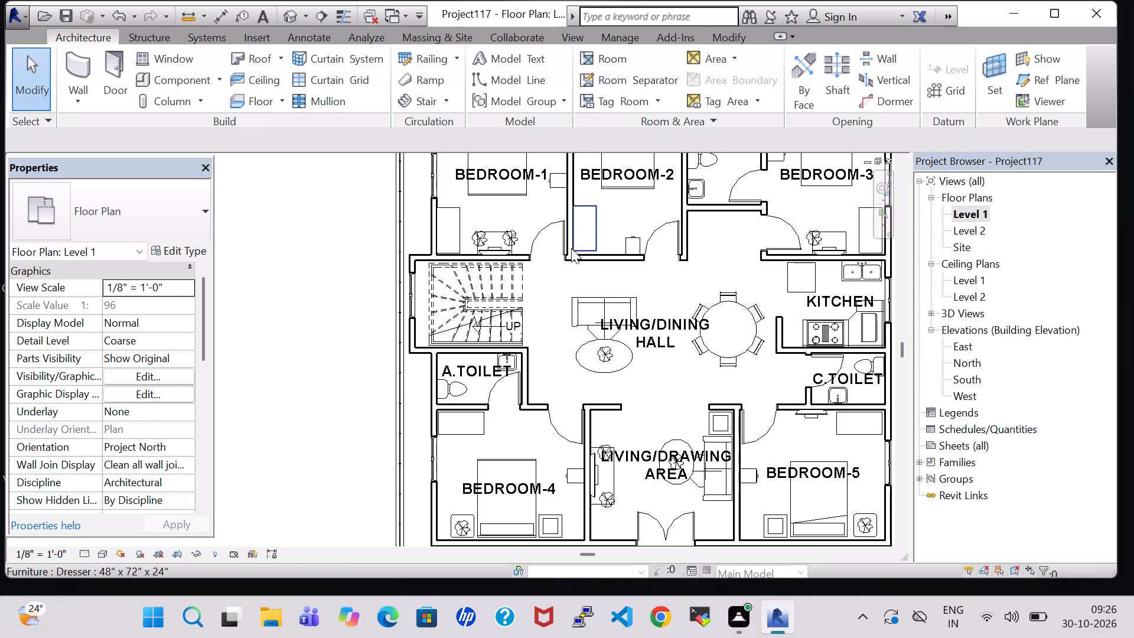
{"action": "left_click", "coordinate": [487, 250]}
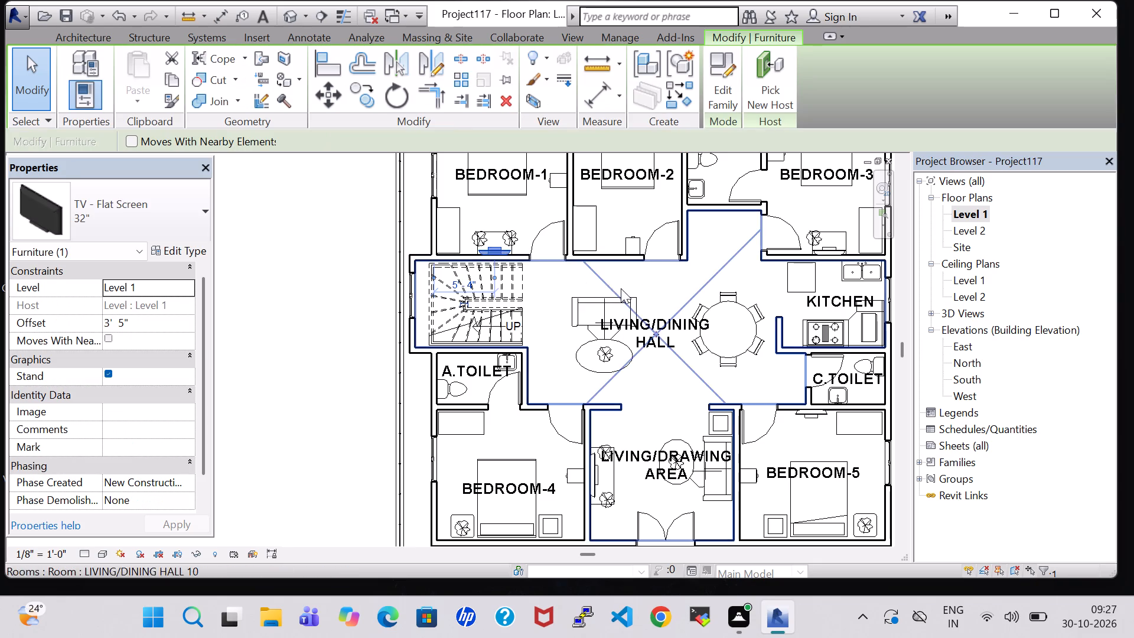
{"action": "left_click", "coordinate": [721, 258]}
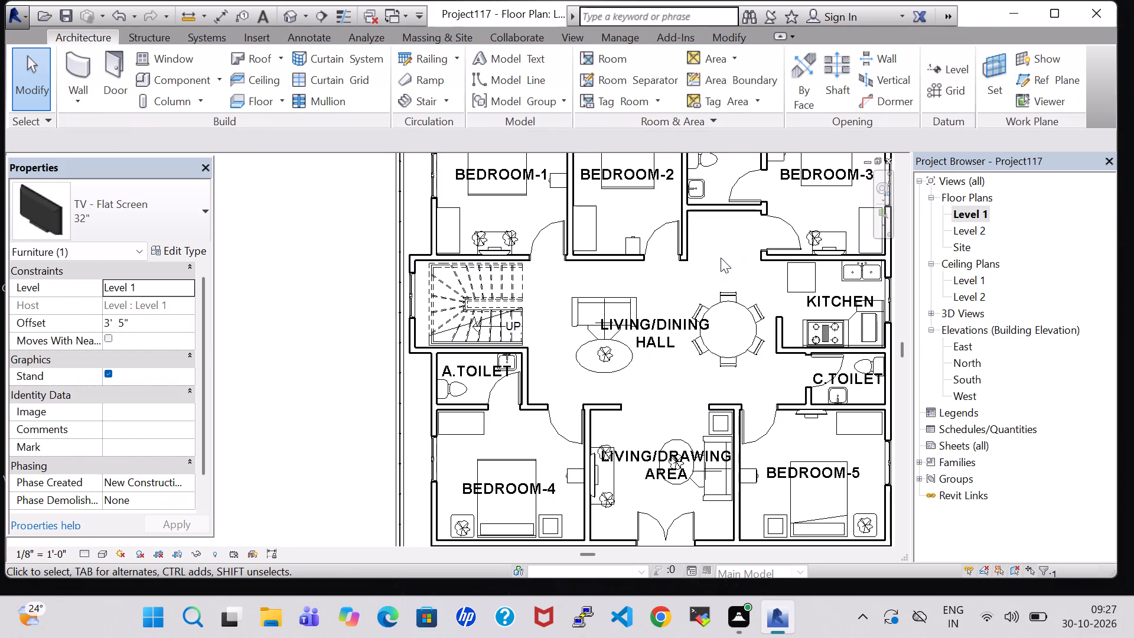
{"action": "left_click", "coordinate": [498, 249]}
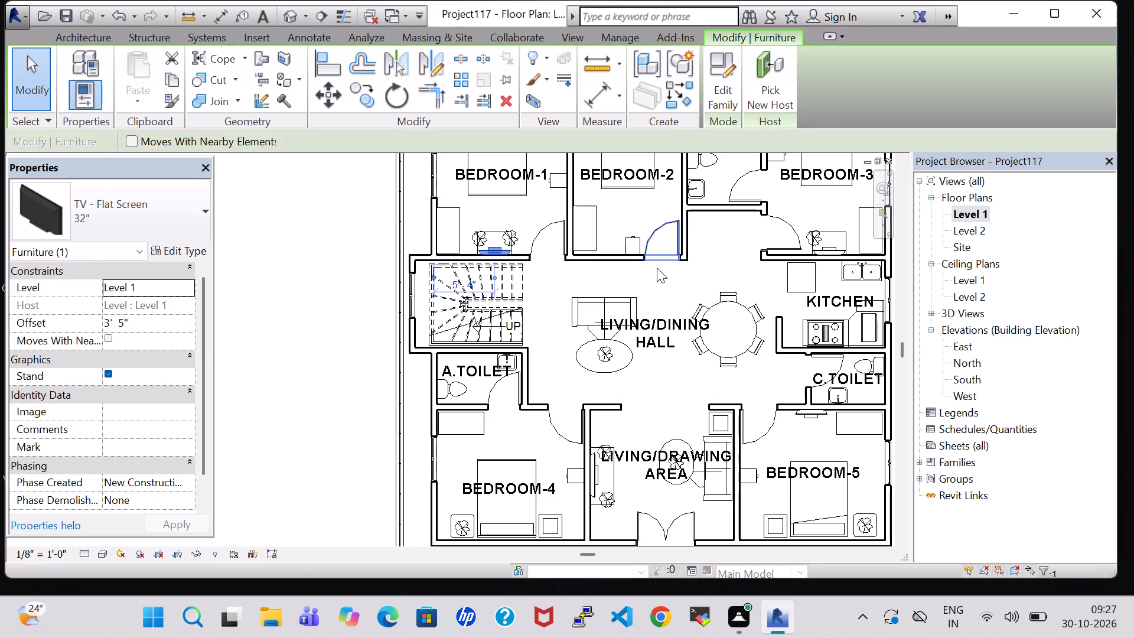
{"action": "left_click", "coordinate": [718, 244]}
{"action": "left_click", "coordinate": [592, 471]}
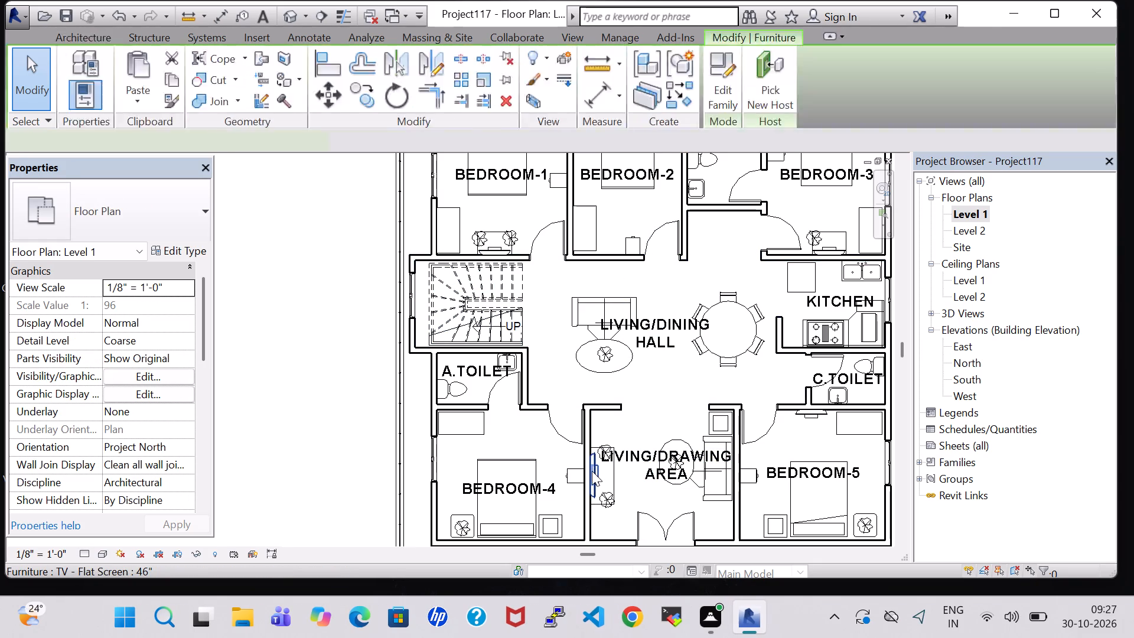
{"action": "left_click", "coordinate": [636, 394]}
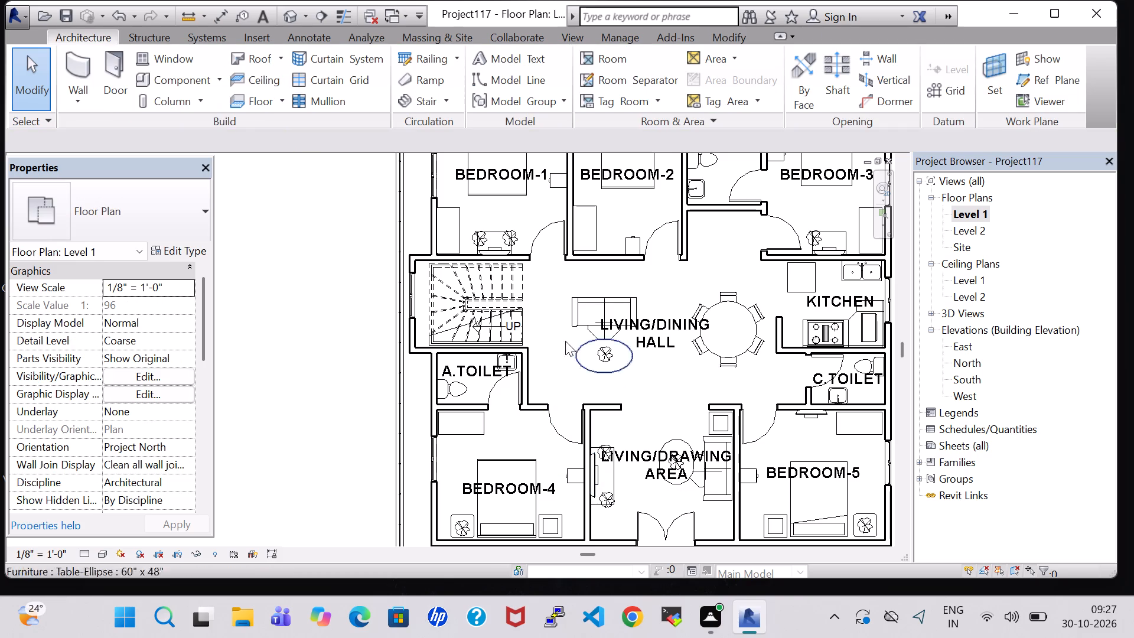
{"action": "left_click", "coordinate": [507, 353]}
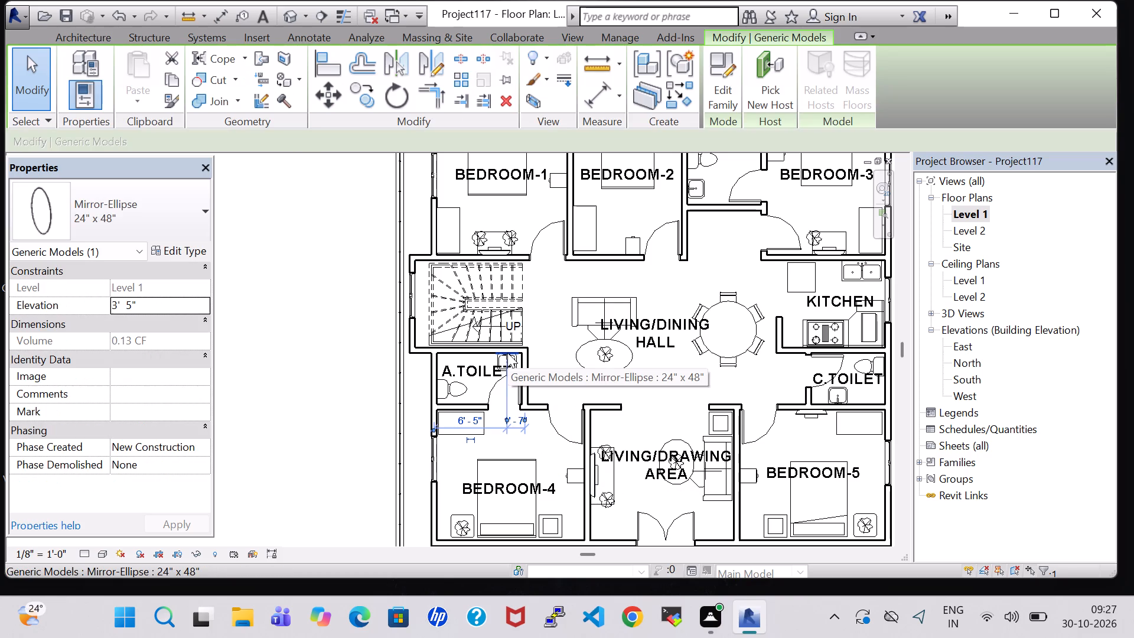
{"action": "left_click", "coordinate": [570, 389]}
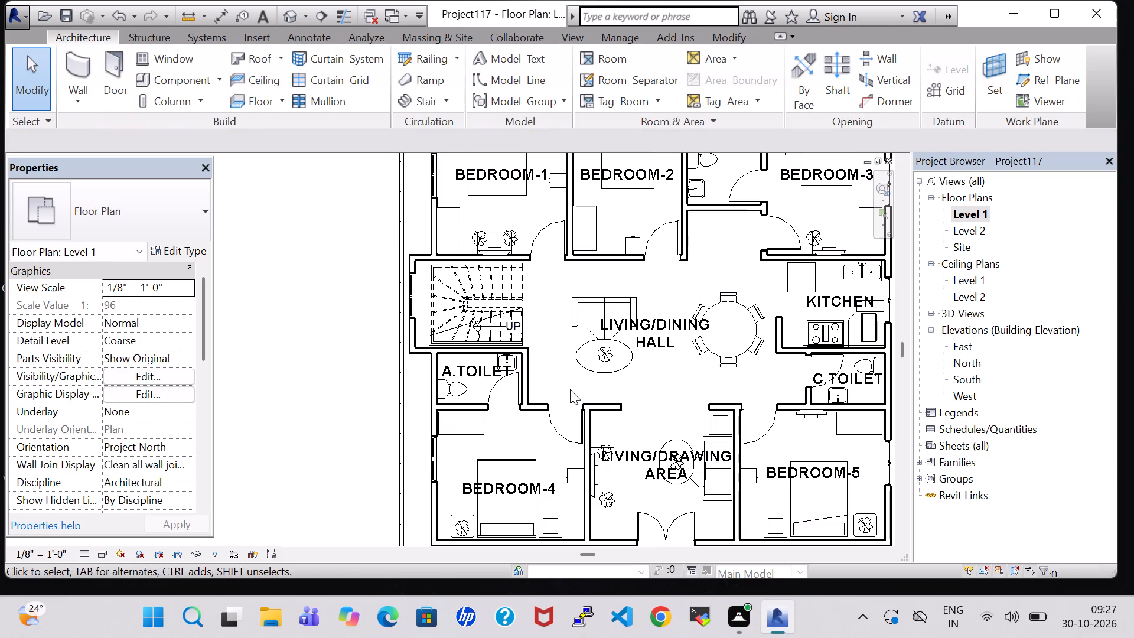
{"action": "left_click", "coordinate": [833, 406]}
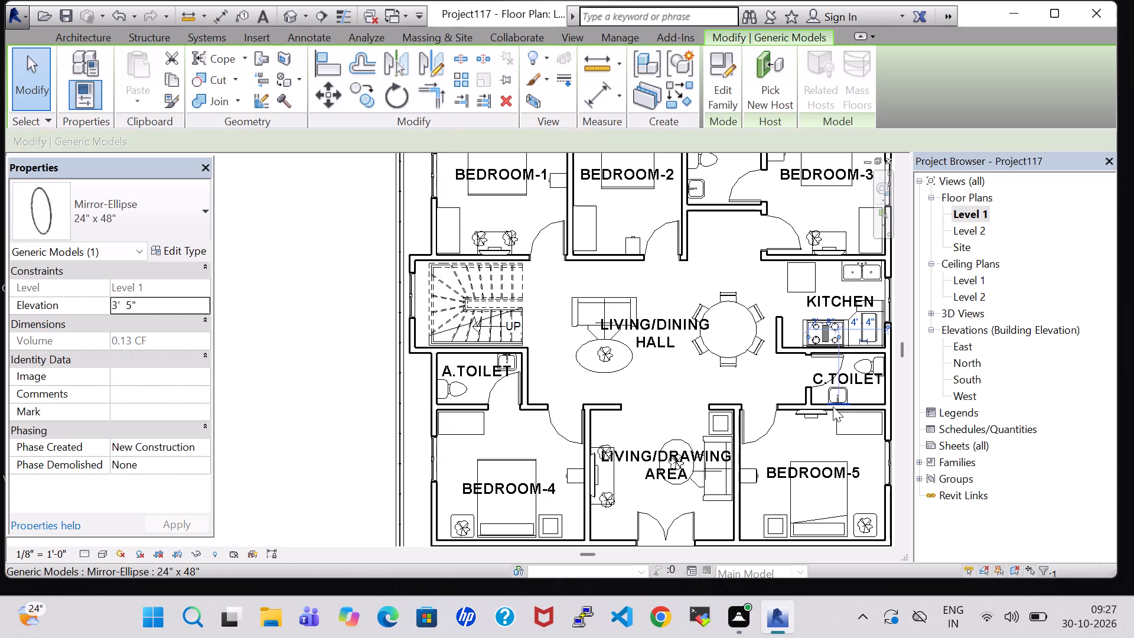
{"action": "left_click", "coordinate": [768, 388]}
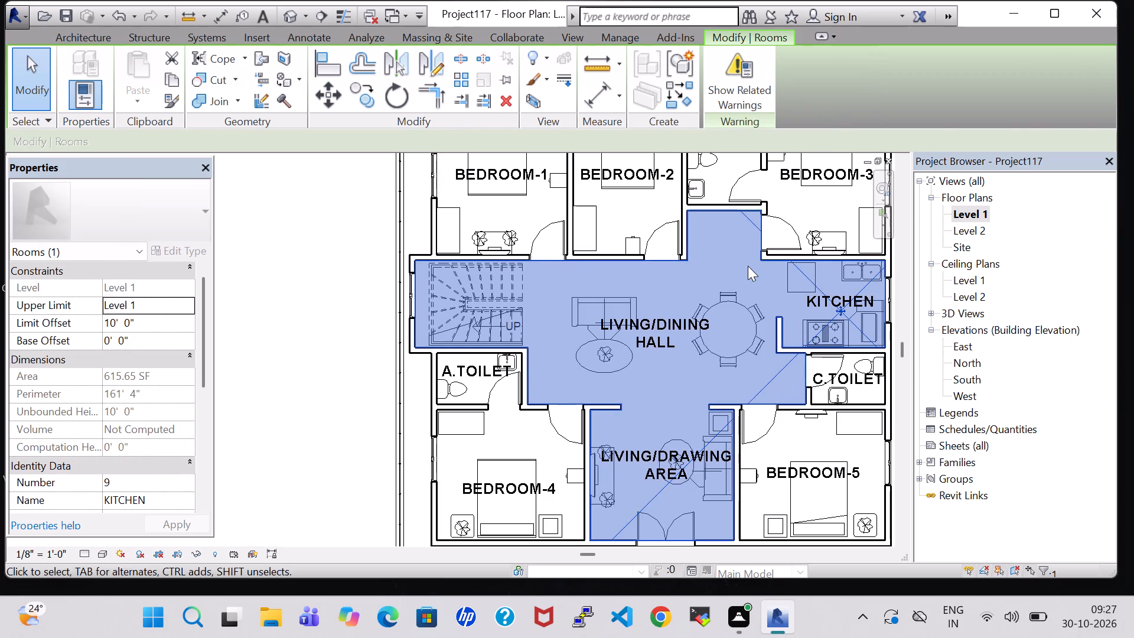
{"action": "left_click", "coordinate": [743, 262]}
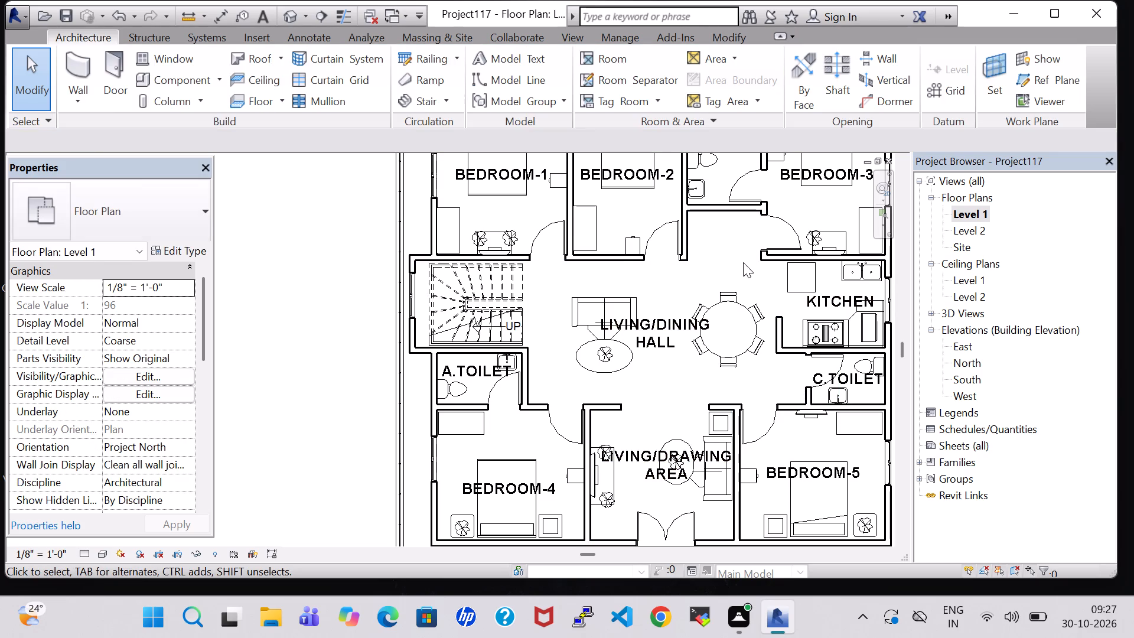
Set the elevation of the elliptical mirror on Bedroom-3's wall shared with the attached toilet to 3' 0".
{"action": "middle_click_drag", "start_coordinate": [743, 264], "coordinate": [753, 362]}
{"action": "scroll", "coordinate": [753, 362], "scroll_direction": "up", "scroll_amount": 1}
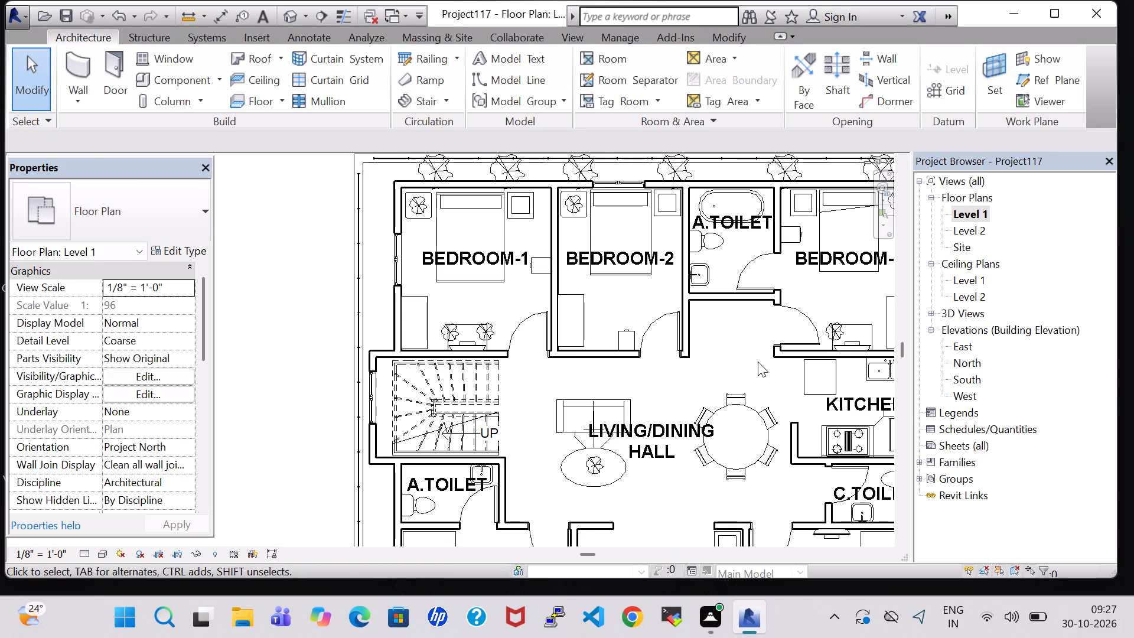
{"action": "scroll", "coordinate": [783, 326], "scroll_direction": "up", "scroll_amount": 1}
{"action": "middle_click_drag", "start_coordinate": [783, 326], "coordinate": [730, 375]}
{"action": "scroll", "coordinate": [737, 324], "scroll_direction": "up", "scroll_amount": 5}
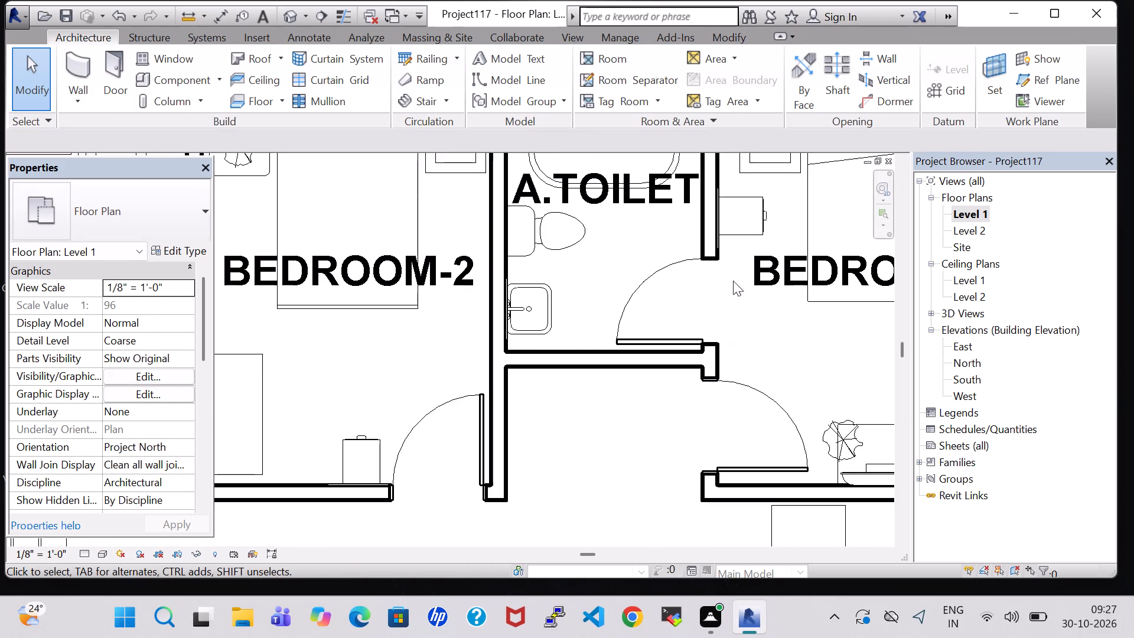
{"action": "left_click", "coordinate": [715, 216]}
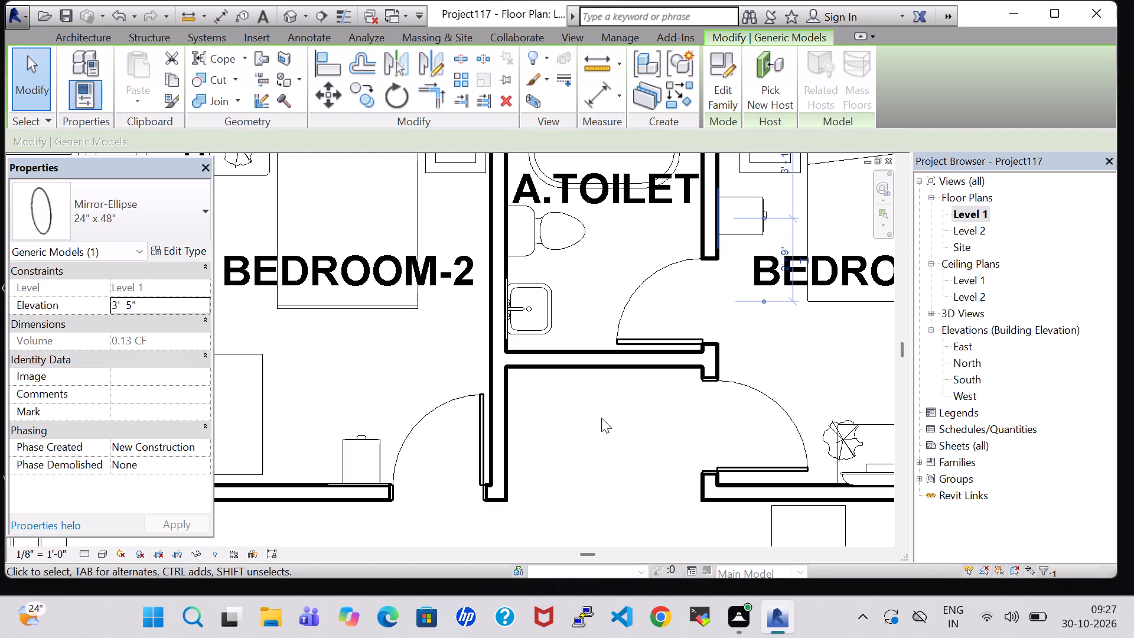
{"action": "left_click", "coordinate": [741, 306]}
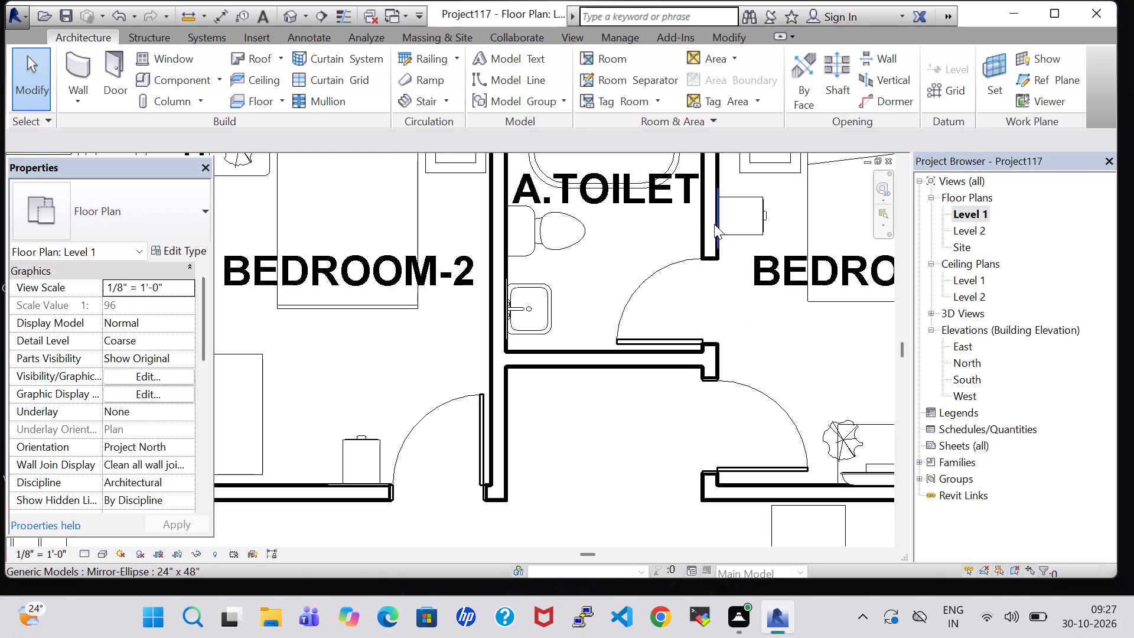
{"action": "left_click", "coordinate": [716, 224]}
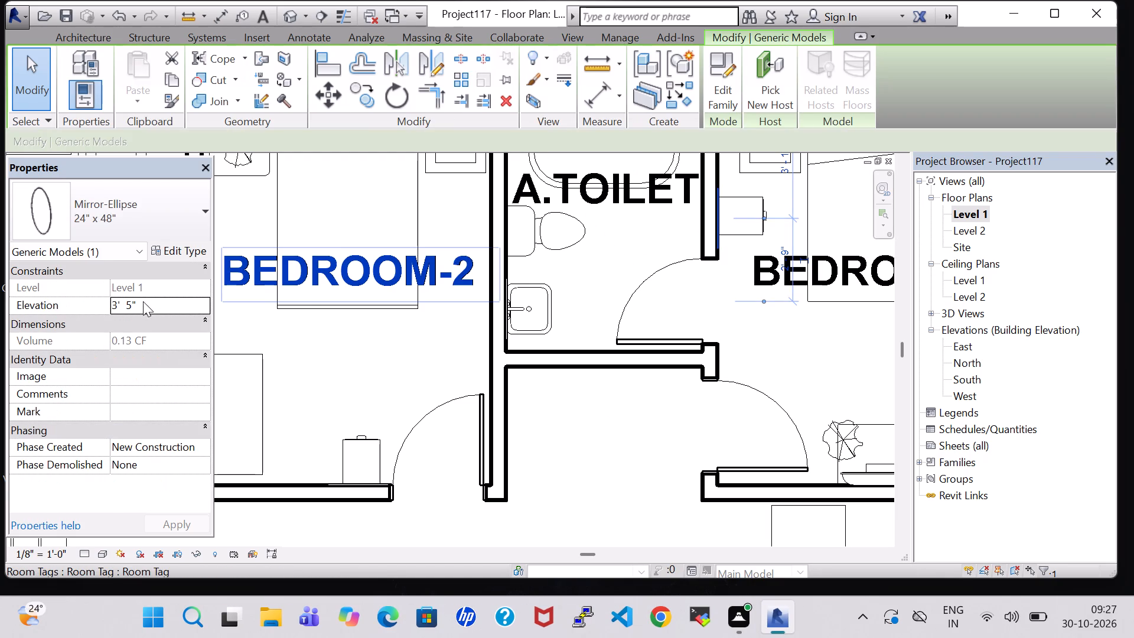
{"action": "left_click", "coordinate": [132, 306]}
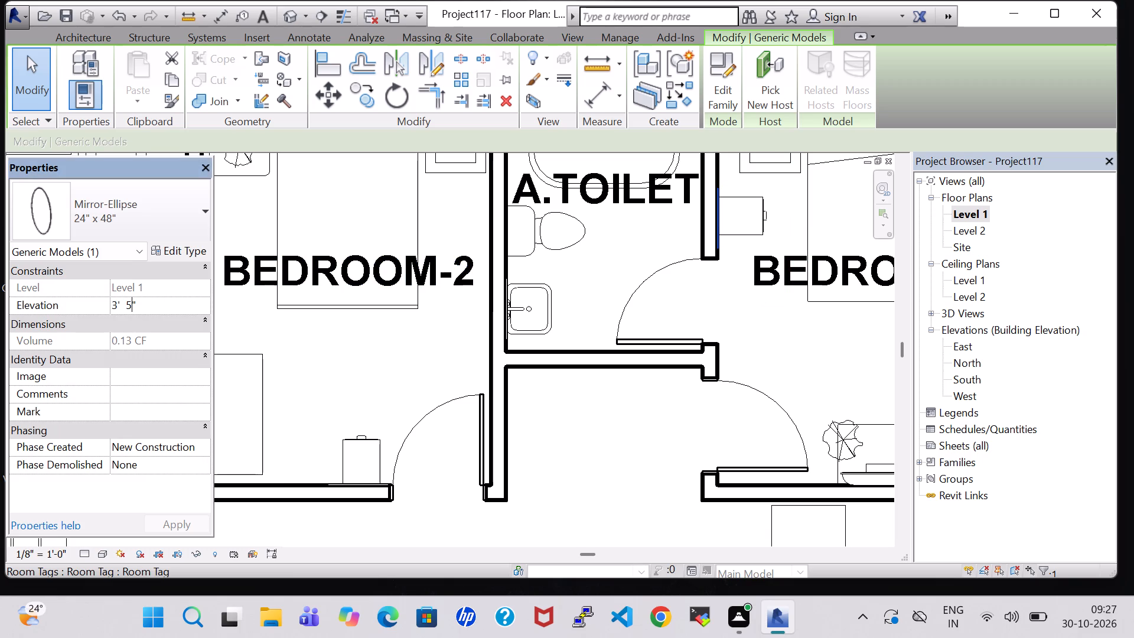
{"action": "key", "text": "BackSpace"}
{"action": "key", "text": "0"}
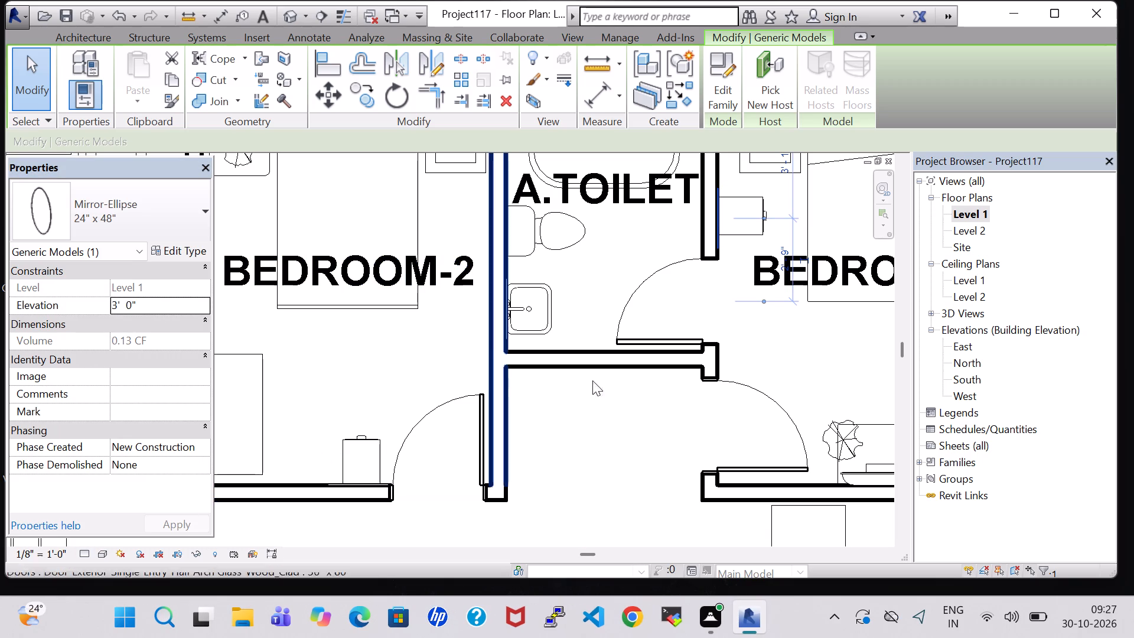
{"action": "left_click", "coordinate": [785, 351]}
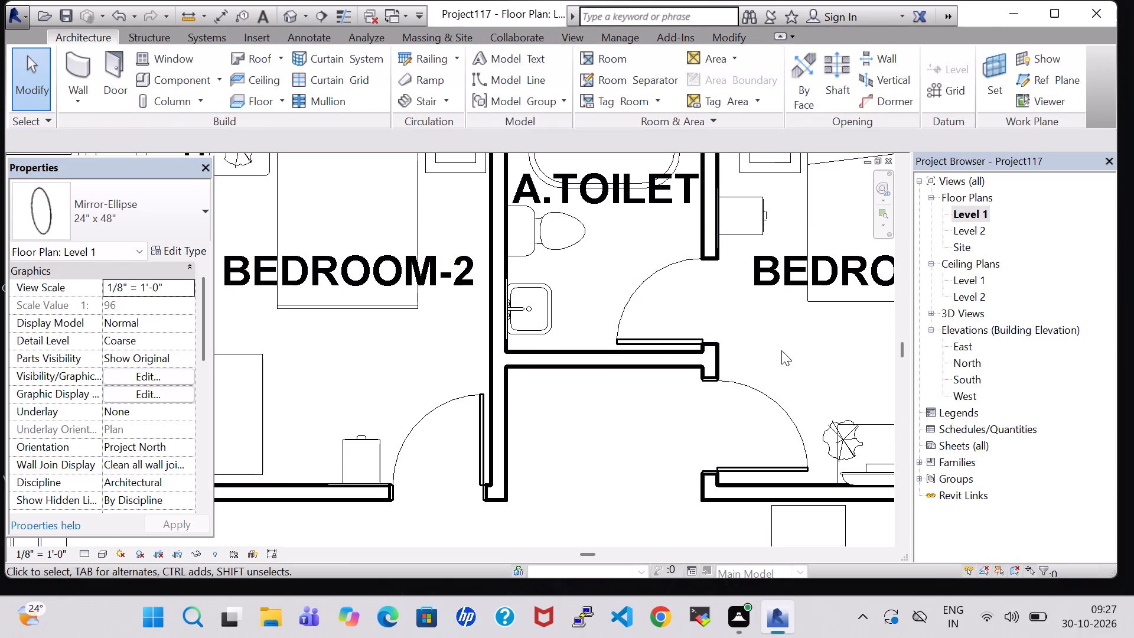
Examine the mirrors above the attached toilet's washbasin and beside Bedroom-2's door, and look over the furnishings in Bedroom-1.
{"action": "left_click", "coordinate": [507, 292]}
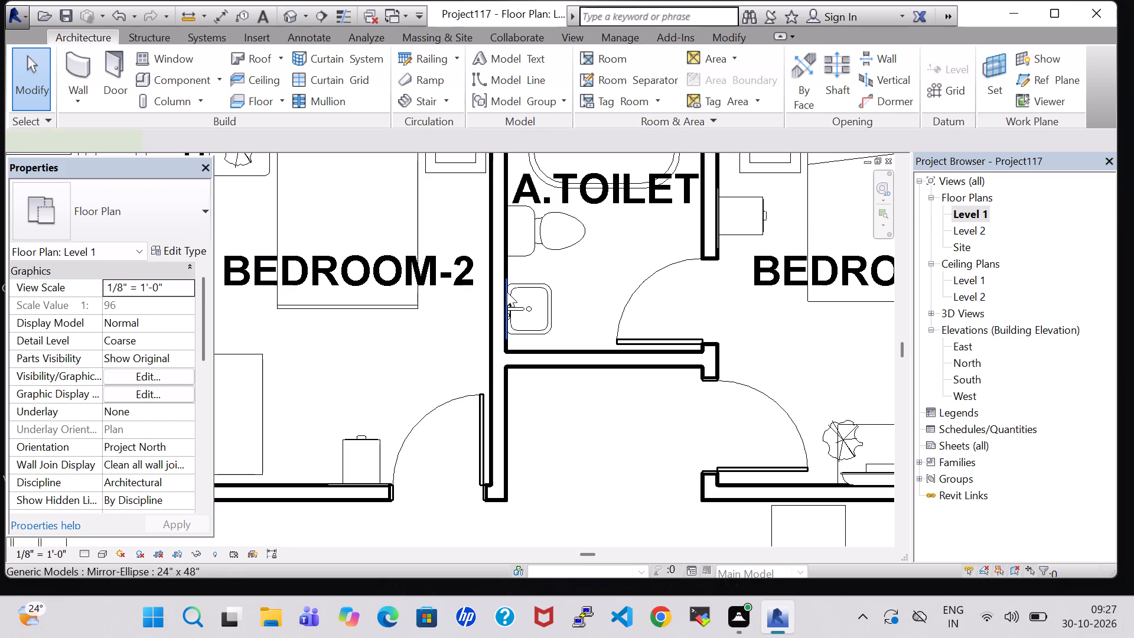
{"action": "left_click", "coordinate": [555, 420]}
{"action": "scroll", "coordinate": [465, 311], "scroll_direction": "down", "scroll_amount": 2}
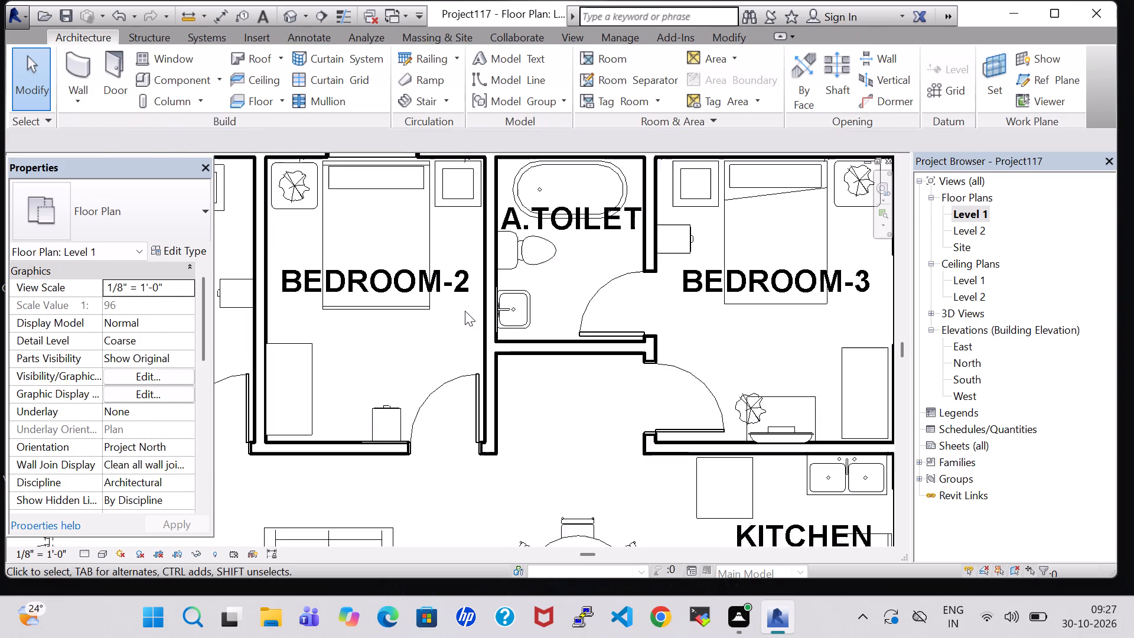
{"action": "scroll", "coordinate": [465, 311], "scroll_direction": "down", "scroll_amount": 1}
{"action": "left_click", "coordinate": [386, 422]}
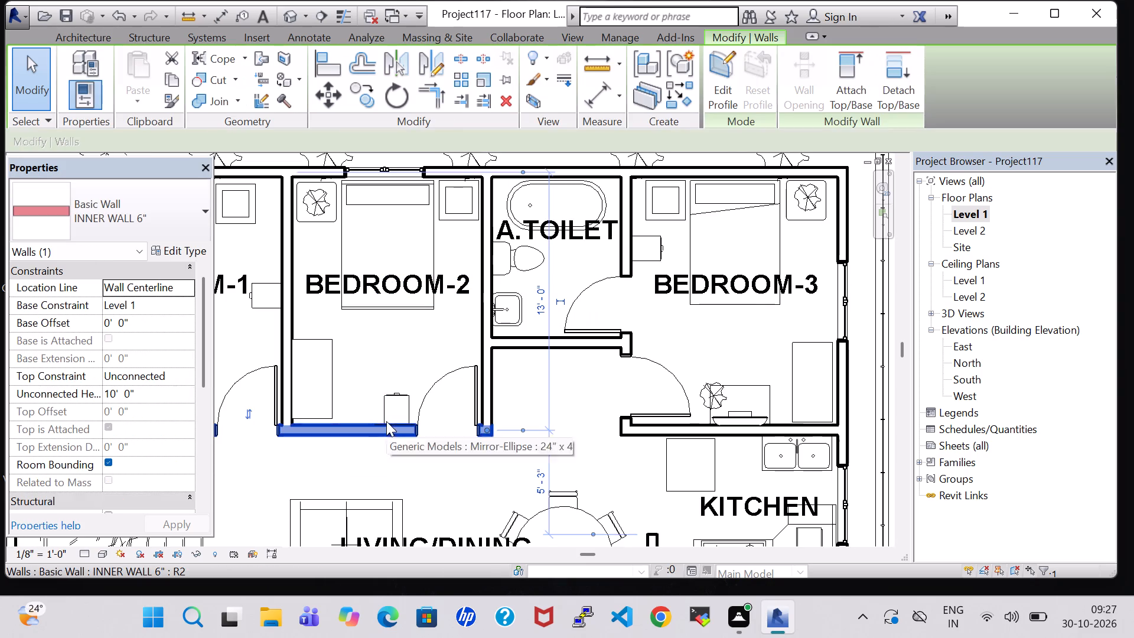
{"action": "scroll", "coordinate": [387, 411], "scroll_direction": "up", "scroll_amount": 7}
{"action": "left_click", "coordinate": [402, 311]}
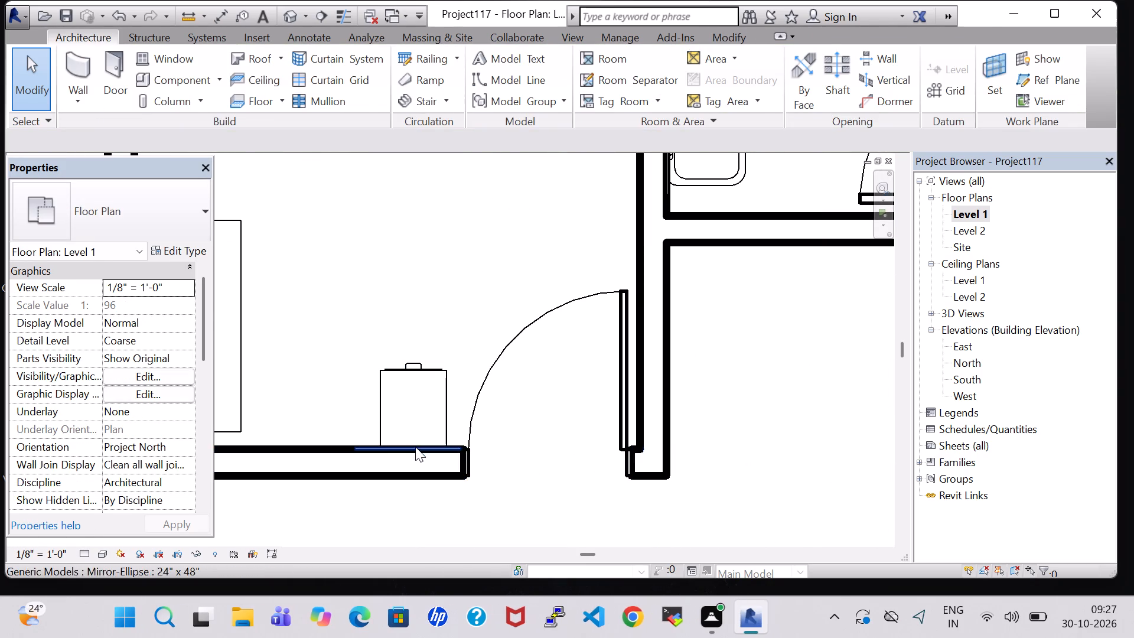
{"action": "left_click", "coordinate": [416, 448]}
{"action": "left_click", "coordinate": [396, 301]}
{"action": "scroll", "coordinate": [396, 301], "scroll_direction": "down", "scroll_amount": 5}
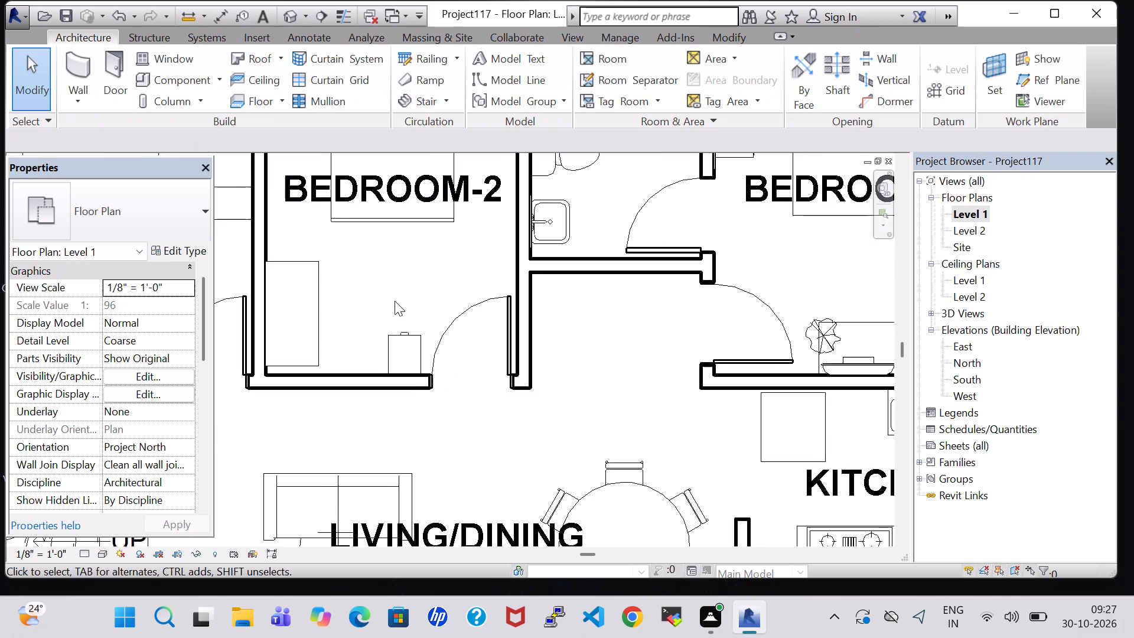
{"action": "middle_click_drag", "start_coordinate": [395, 301], "coordinate": [664, 330]}
{"action": "middle_click_drag", "start_coordinate": [395, 328], "coordinate": [559, 345]}
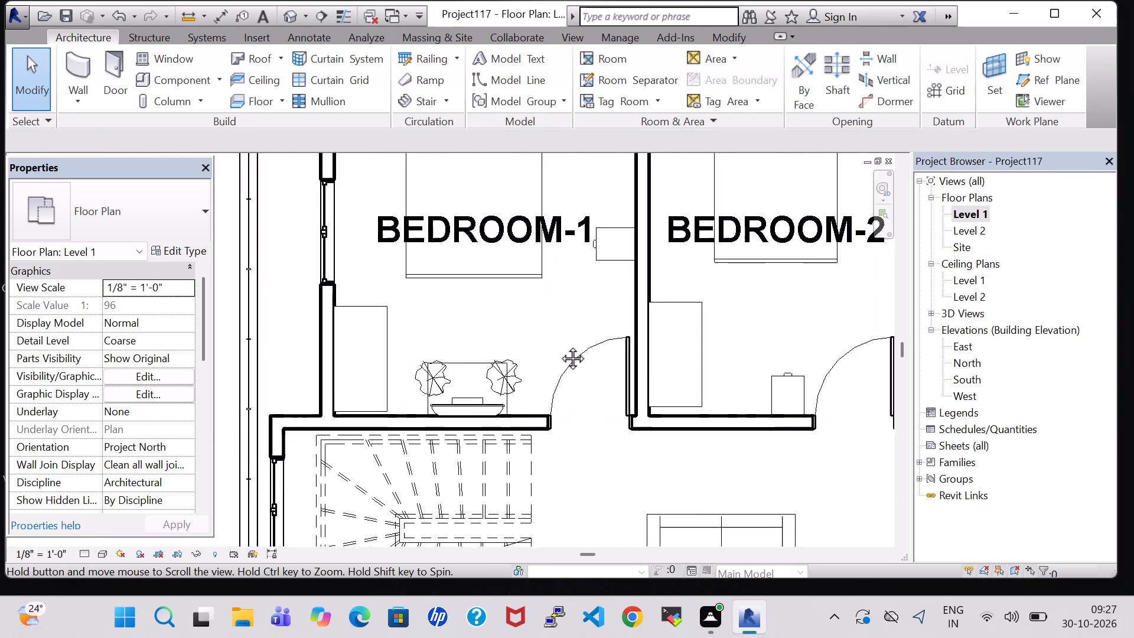
{"action": "middle_click_drag", "start_coordinate": [559, 345], "coordinate": [599, 351]}
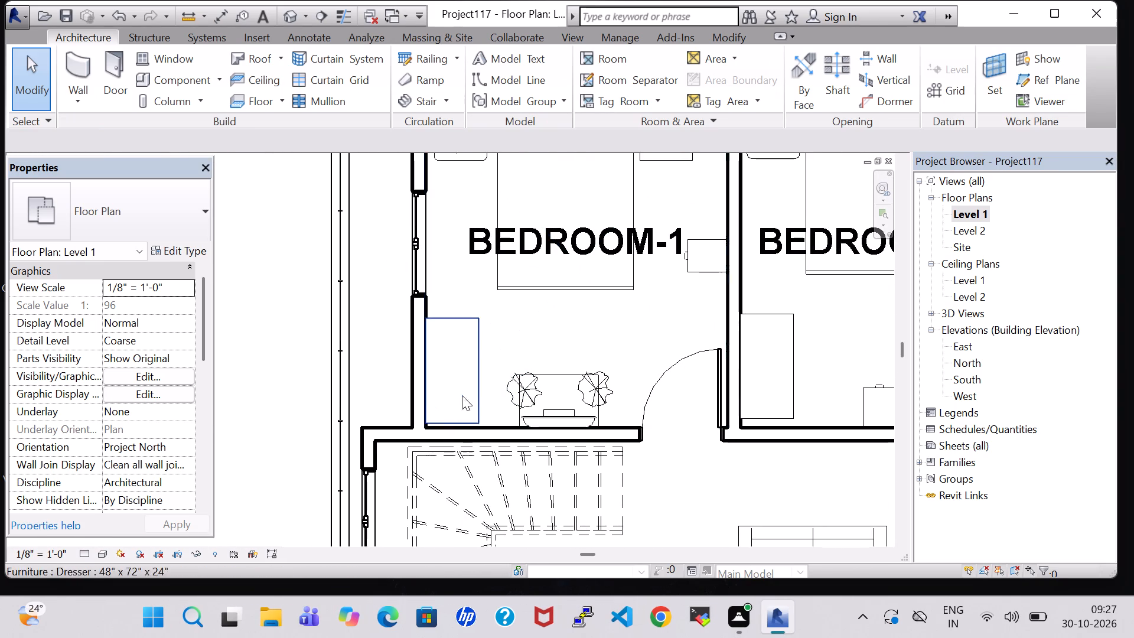
{"action": "scroll", "coordinate": [451, 415], "scroll_direction": "down", "scroll_amount": 2}
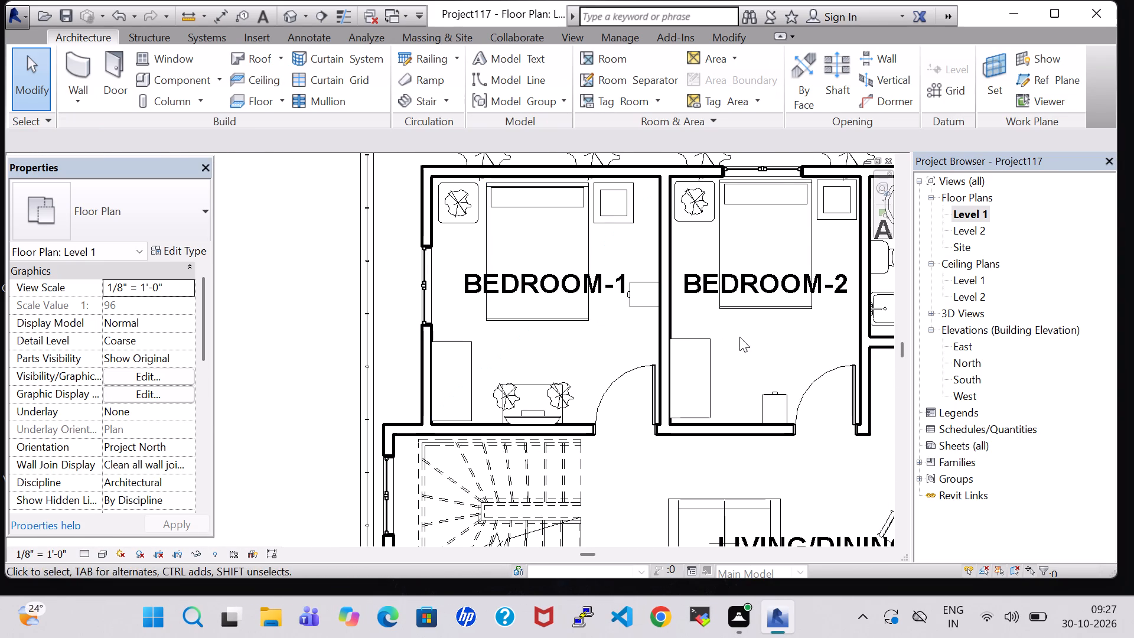
{"action": "scroll", "coordinate": [739, 341], "scroll_direction": "down", "scroll_amount": 7}
{"action": "middle_click_drag", "start_coordinate": [739, 357], "coordinate": [735, 351]}
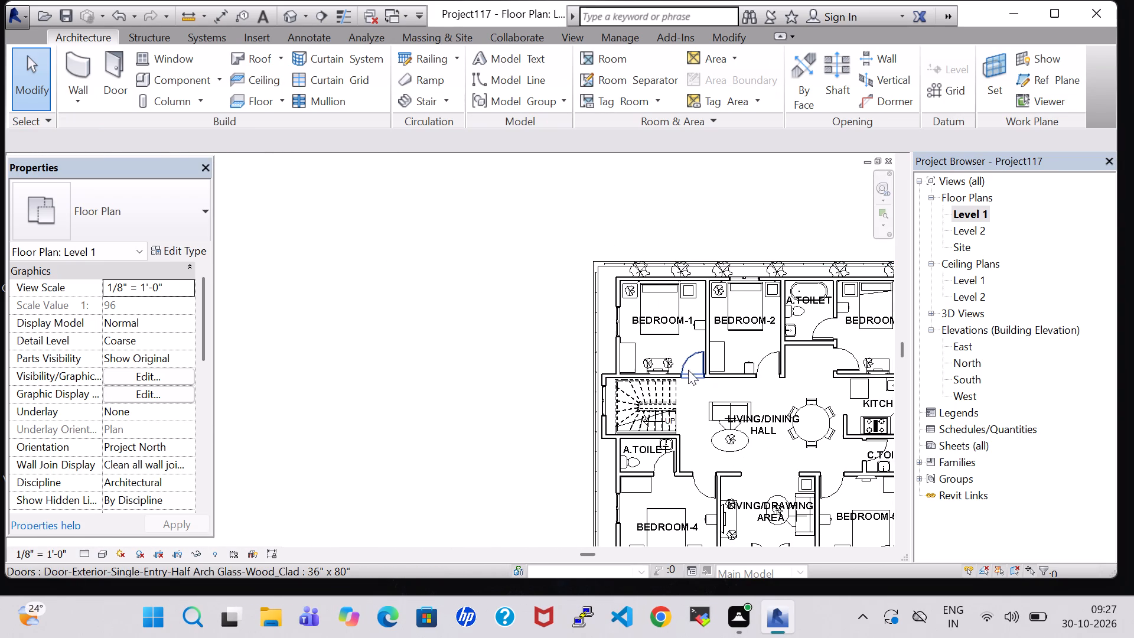
{"action": "middle_click_drag", "start_coordinate": [695, 377], "coordinate": [662, 287]}
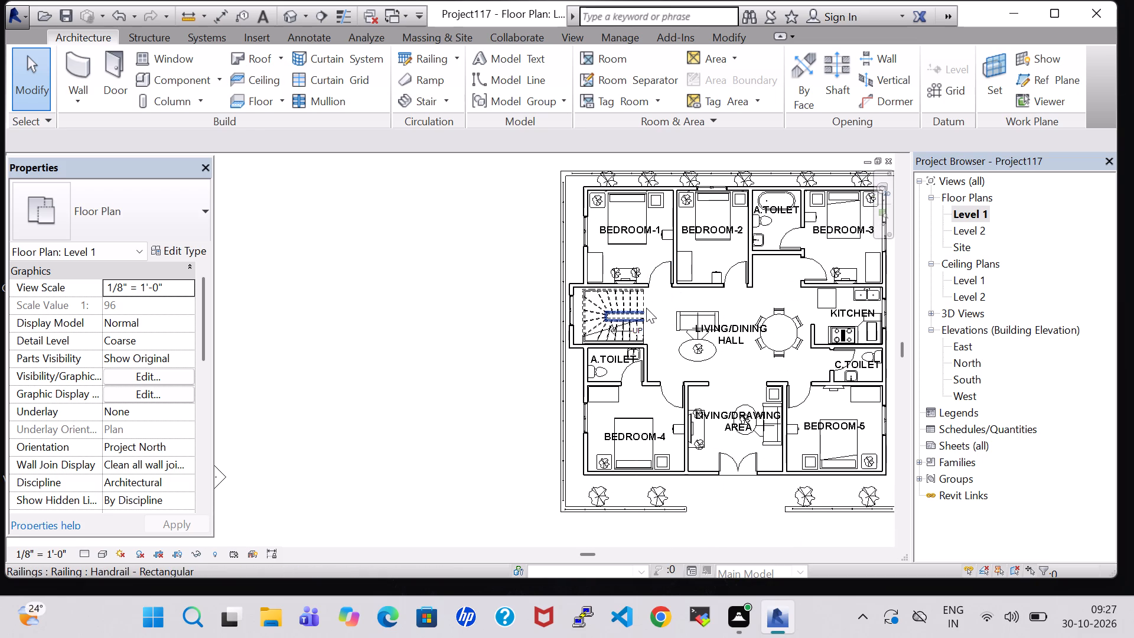
Examine up close the elliptical mirror on the wall between Bedroom-4 and the Living/Drawing Area.
{"action": "scroll", "coordinate": [677, 373], "scroll_direction": "up", "scroll_amount": 2}
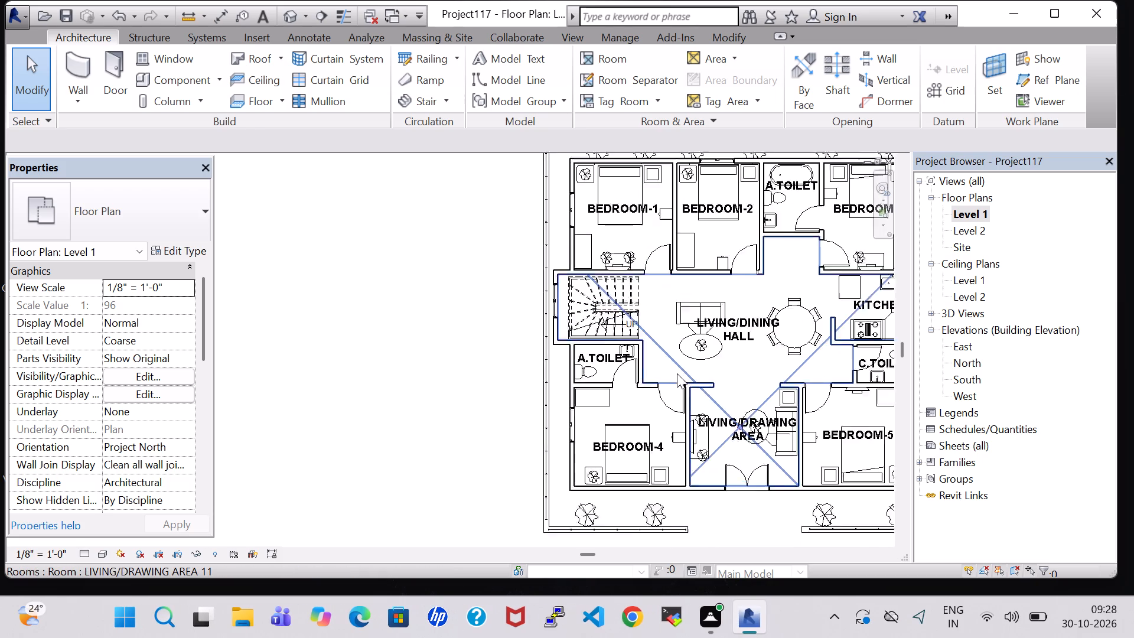
{"action": "scroll", "coordinate": [677, 373], "scroll_direction": "up", "scroll_amount": 5}
{"action": "scroll", "coordinate": [672, 373], "scroll_direction": "down", "scroll_amount": 2}
{"action": "middle_click_drag", "start_coordinate": [672, 359], "coordinate": [672, 343]}
{"action": "middle_click_drag", "start_coordinate": [672, 336], "coordinate": [671, 272]}
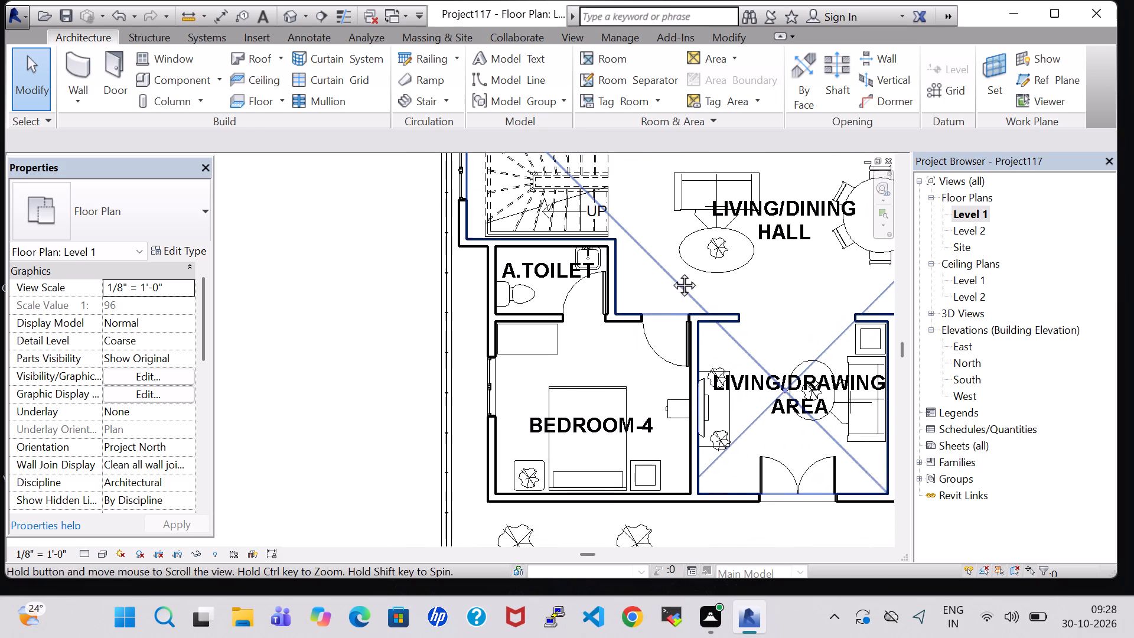
{"action": "middle_click_drag", "start_coordinate": [671, 272], "coordinate": [672, 269]}
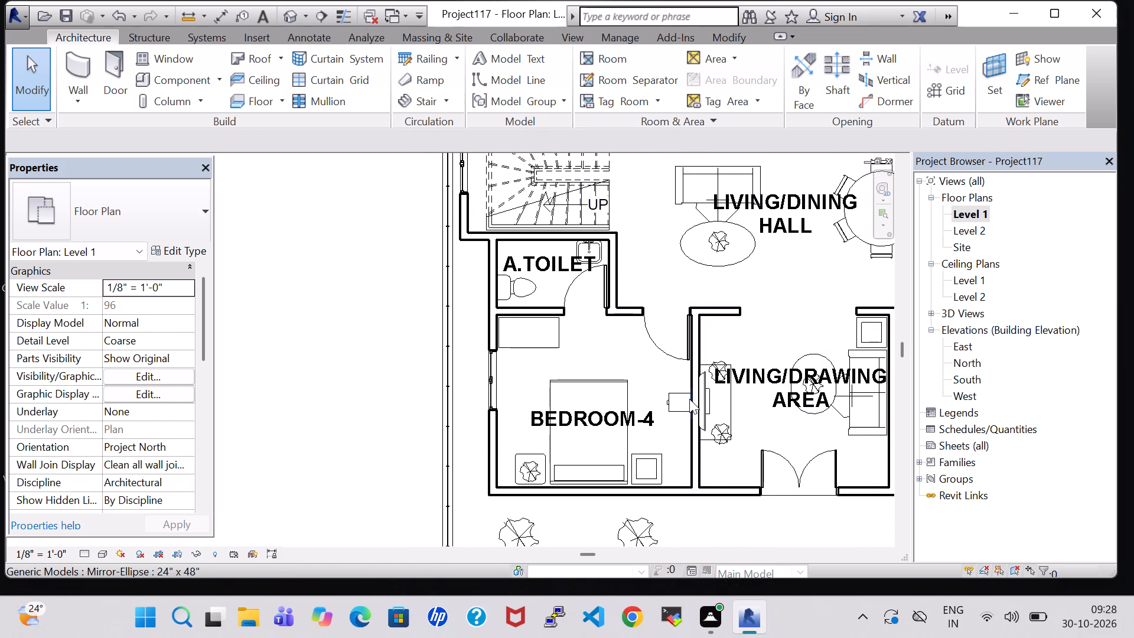
{"action": "scroll", "coordinate": [689, 399], "scroll_direction": "up", "scroll_amount": 8}
{"action": "left_click", "coordinate": [697, 382]}
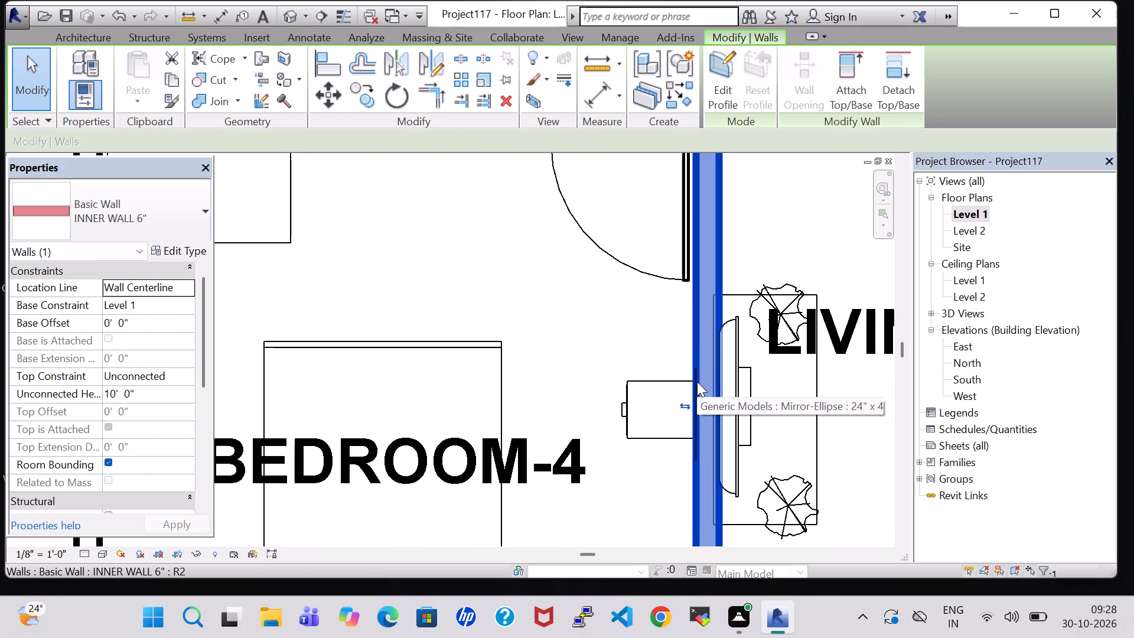
{"action": "left_click", "coordinate": [695, 403]}
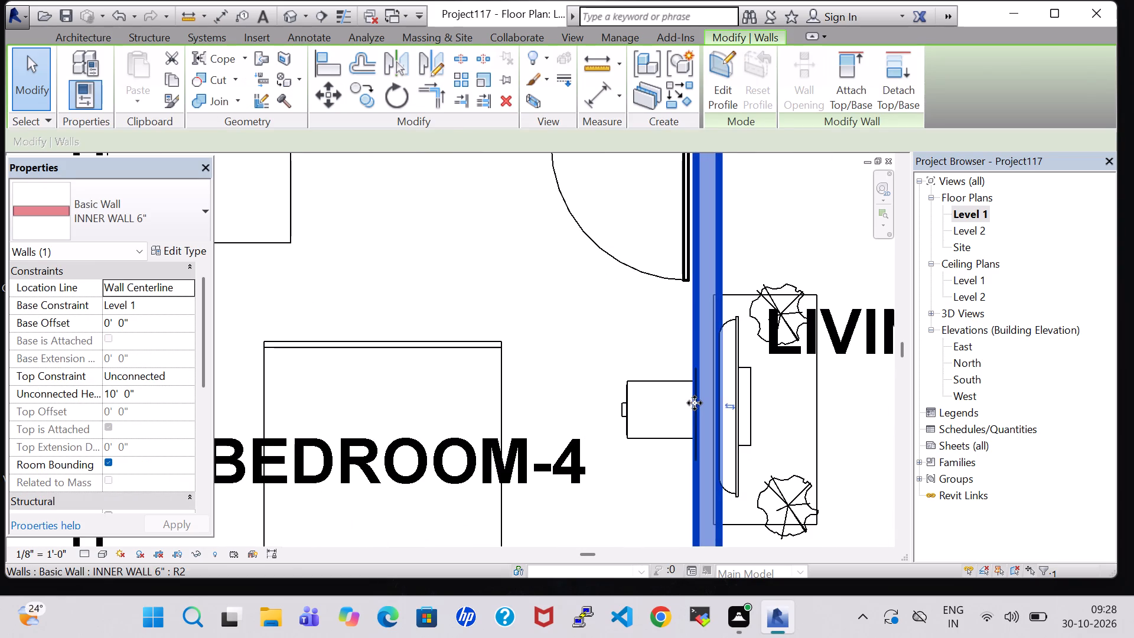
{"action": "left_click", "coordinate": [620, 305]}
{"action": "scroll", "coordinate": [670, 374], "scroll_direction": "up", "scroll_amount": 8}
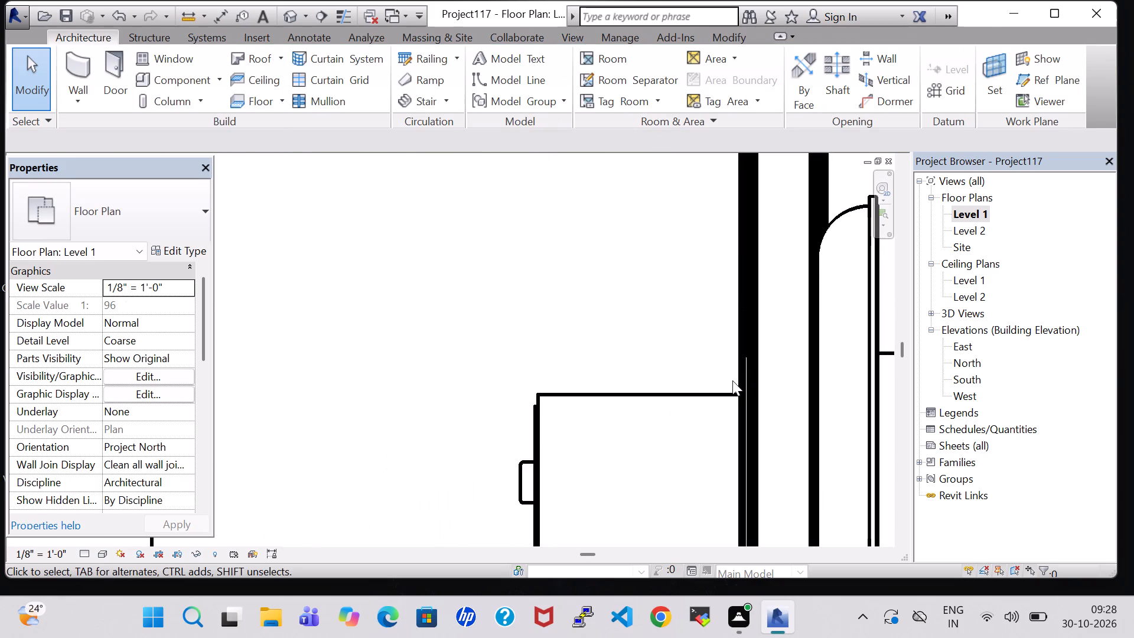
{"action": "left_click", "coordinate": [746, 383]}
{"action": "left_click", "coordinate": [620, 306]}
{"action": "scroll", "coordinate": [620, 306], "scroll_direction": "down", "scroll_amount": 1}
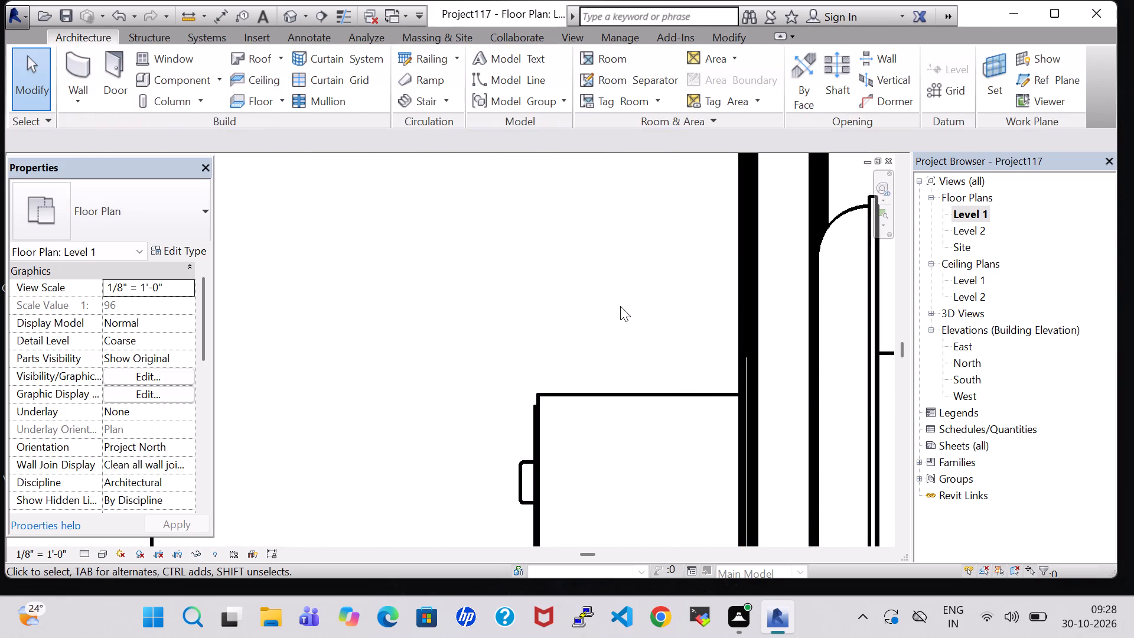
{"action": "scroll", "coordinate": [620, 306], "scroll_direction": "down", "scroll_amount": 5}
{"action": "middle_click_drag", "start_coordinate": [620, 306], "coordinate": [488, 190]}
{"action": "scroll", "coordinate": [488, 190], "scroll_direction": "down", "scroll_amount": 5}
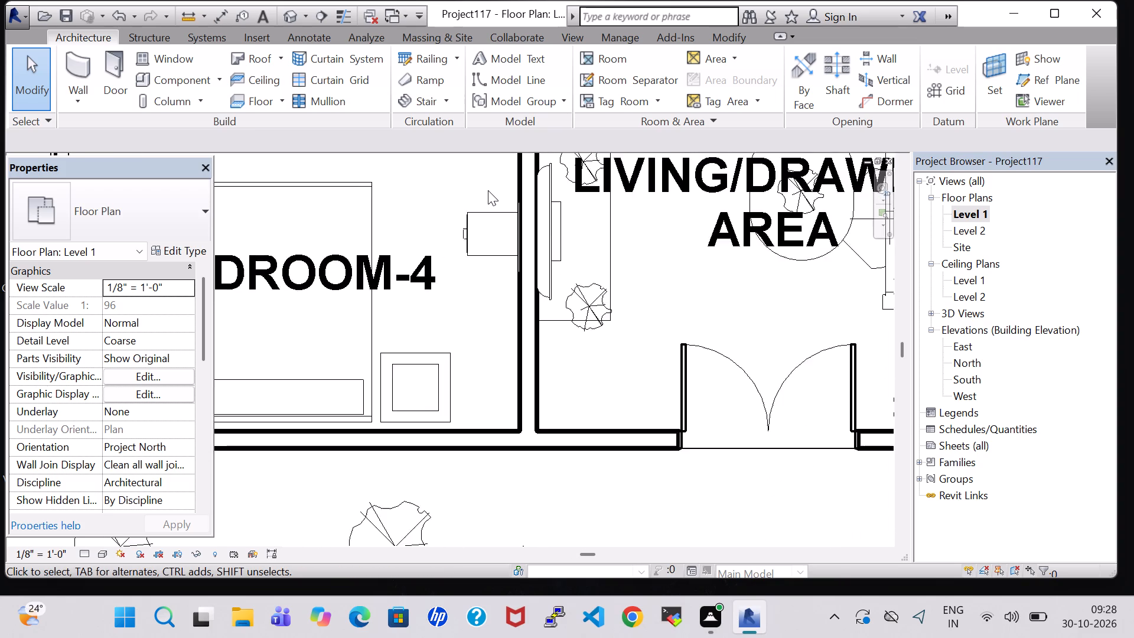
{"action": "scroll", "coordinate": [488, 190], "scroll_direction": "down", "scroll_amount": 2}
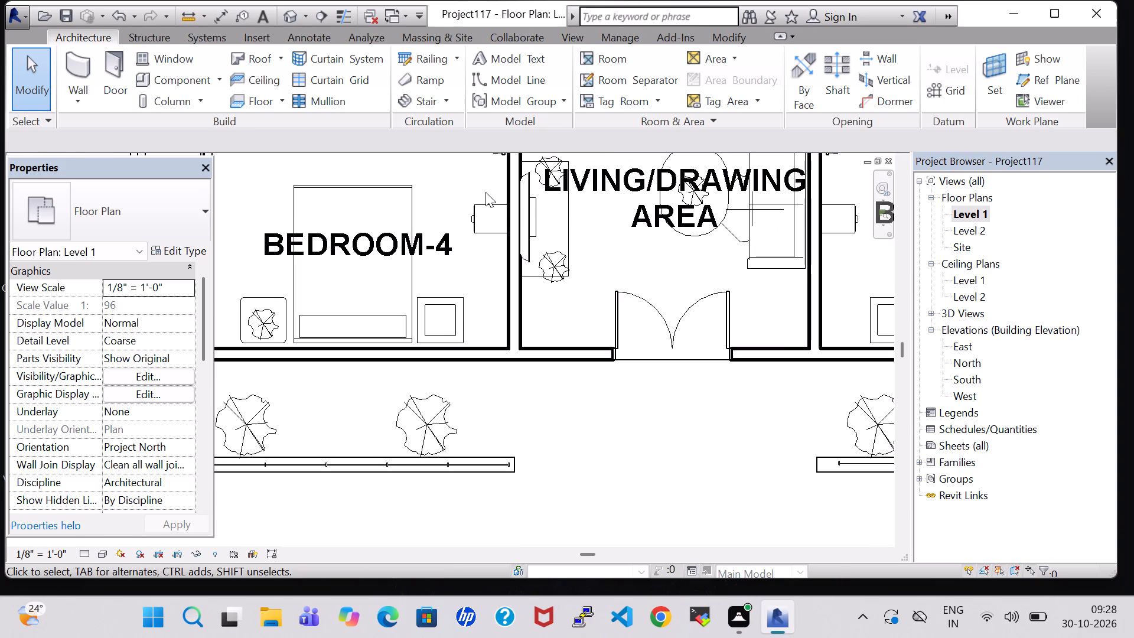
Look over the furnishings in the Living/Drawing Area, Bedroom-5 and the common toilet on the Level 1 plan.
{"action": "left_click", "coordinate": [672, 386]}
{"action": "middle_click_drag", "start_coordinate": [672, 385], "coordinate": [545, 440]}
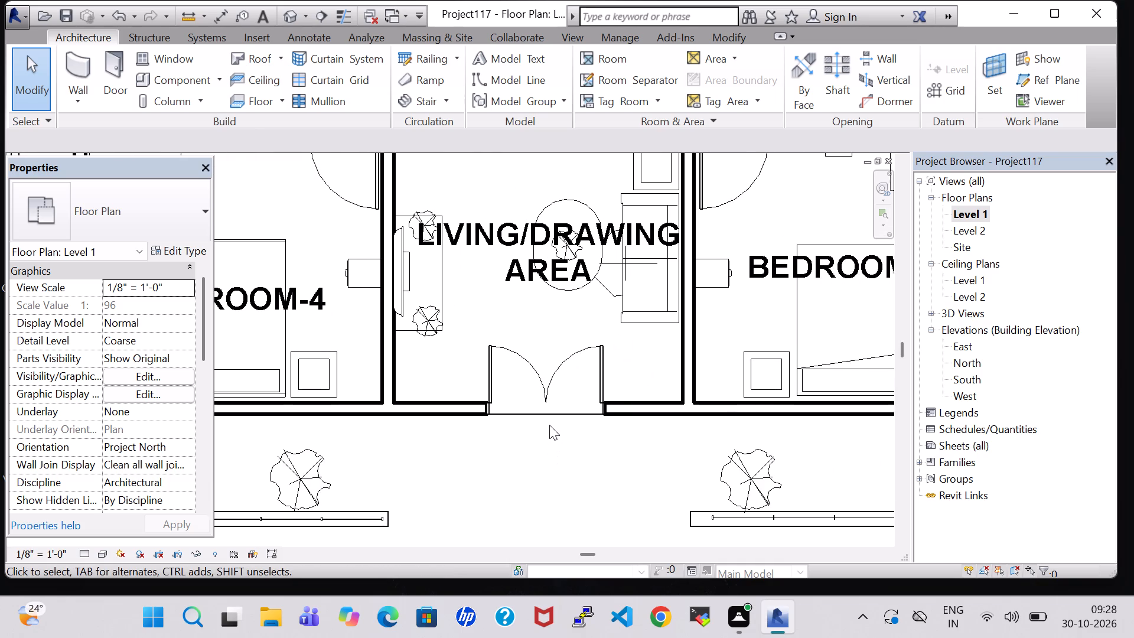
{"action": "scroll", "coordinate": [550, 425], "scroll_direction": "down", "scroll_amount": 3}
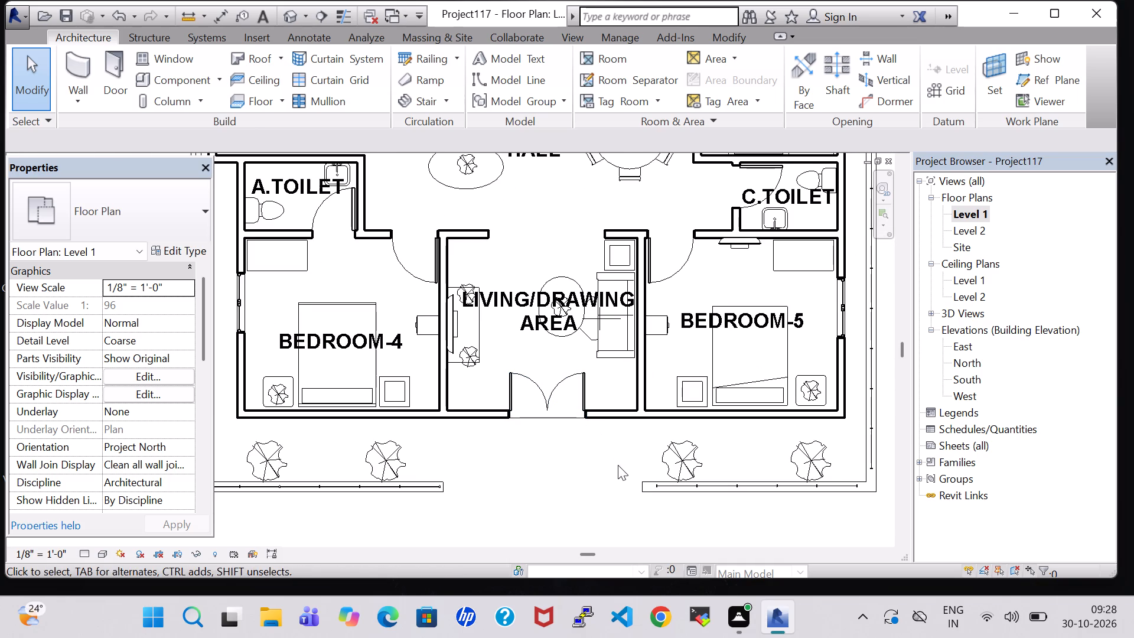
{"action": "middle_click_drag", "start_coordinate": [618, 465], "coordinate": [527, 448]}
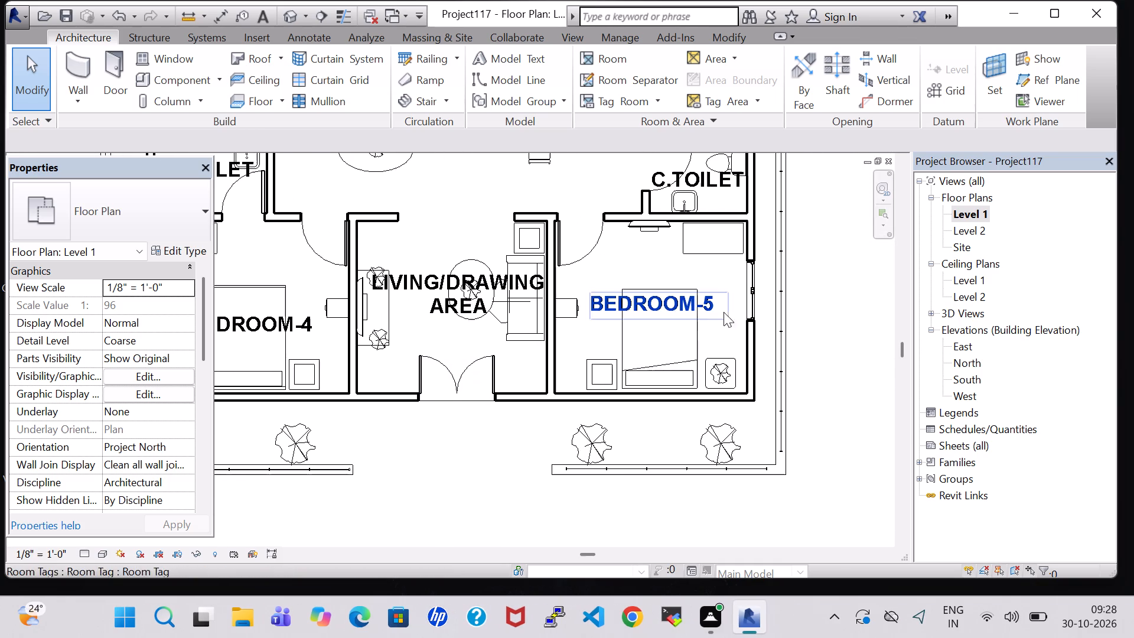
{"action": "middle_click_drag", "start_coordinate": [762, 238], "coordinate": [761, 255]}
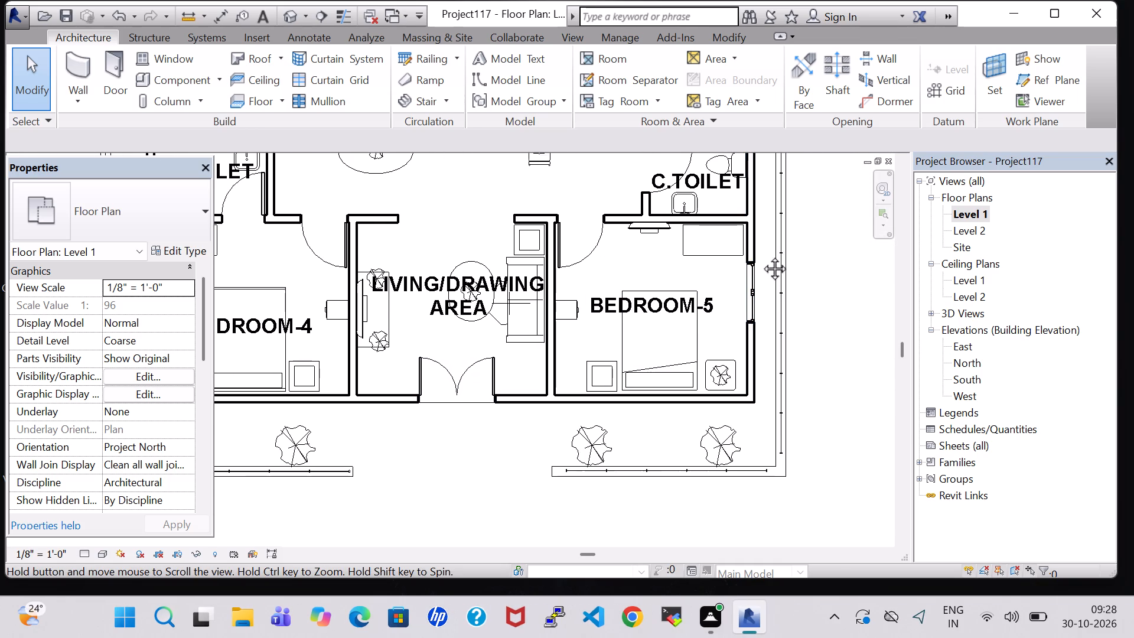
{"action": "middle_click_drag", "start_coordinate": [761, 255], "coordinate": [752, 334]}
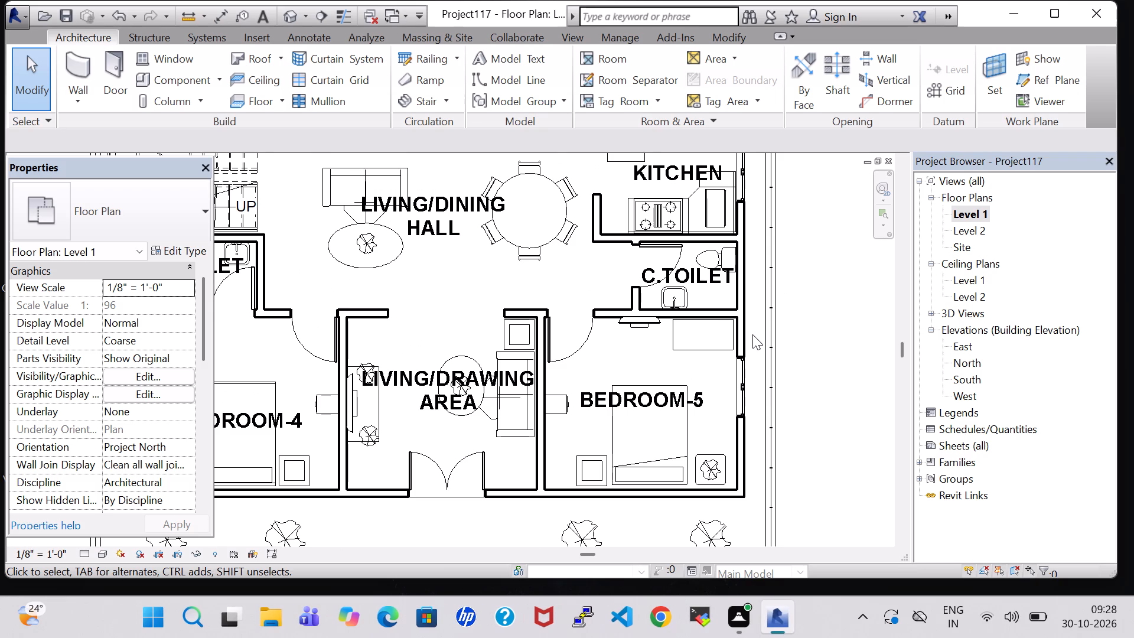
{"action": "left_click", "coordinate": [818, 333]}
Inspect the type properties of the double kitchen sink, including its counter height.
{"action": "left_click", "coordinate": [468, 268]}
{"action": "middle_click_drag", "start_coordinate": [468, 268], "coordinate": [480, 405]}
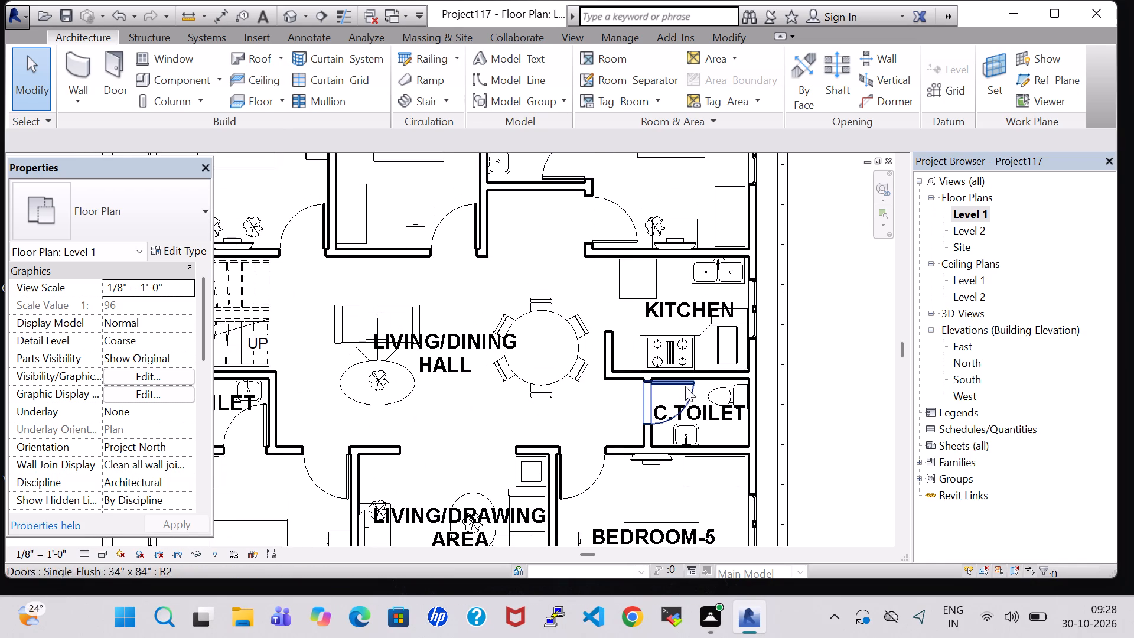
{"action": "left_click", "coordinate": [721, 276]}
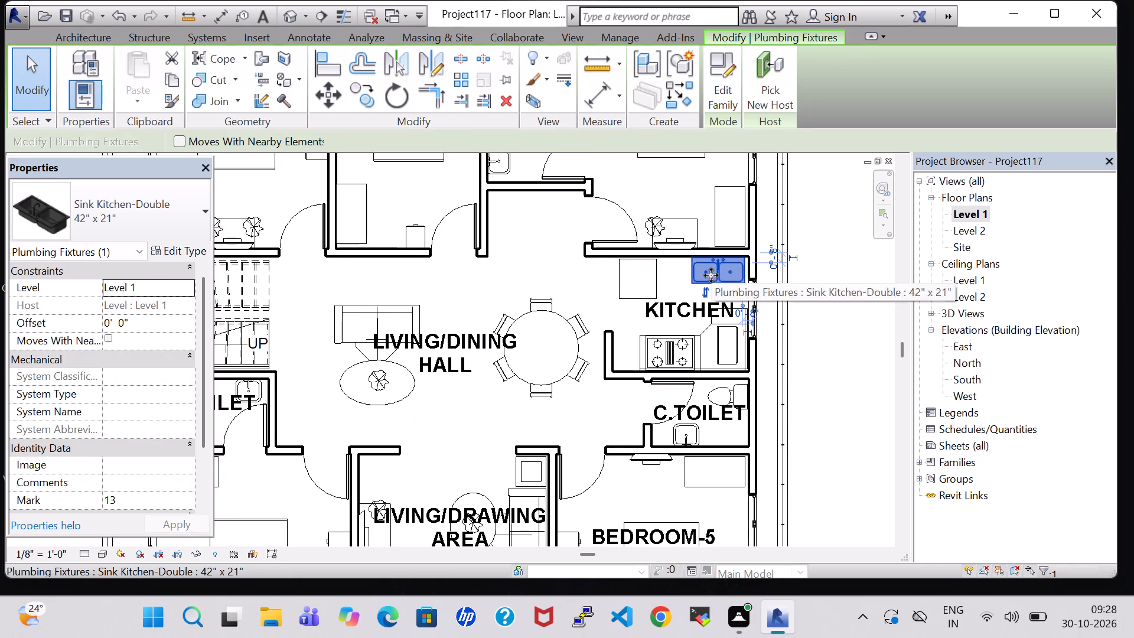
{"action": "left_click", "coordinate": [155, 249]}
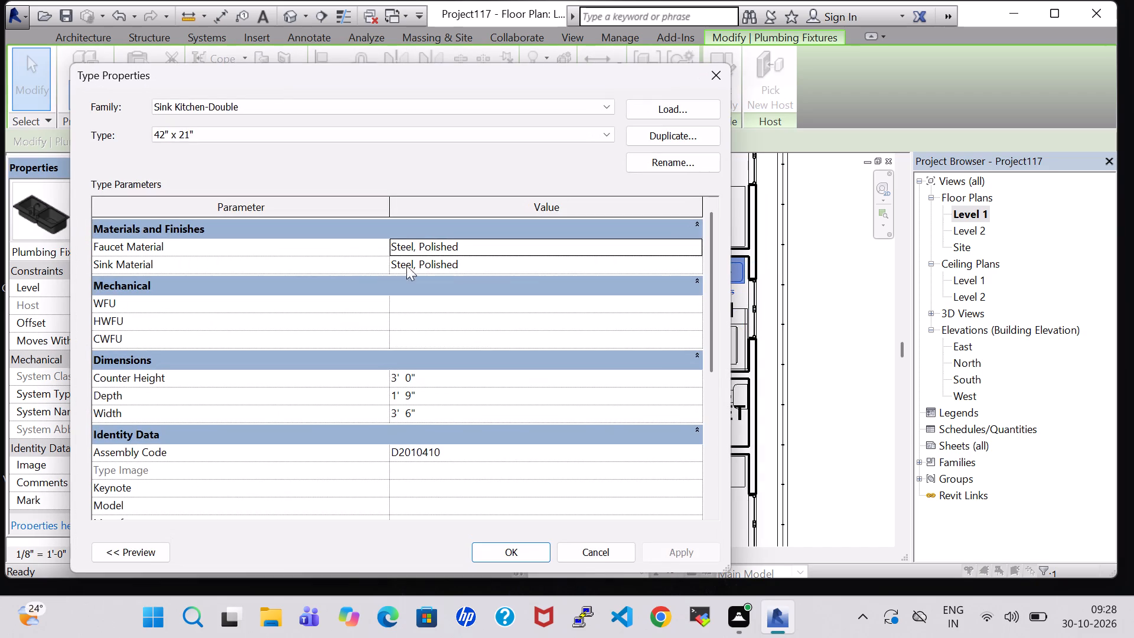
{"action": "left_click", "coordinate": [706, 81]}
{"action": "left_click", "coordinate": [829, 282]}
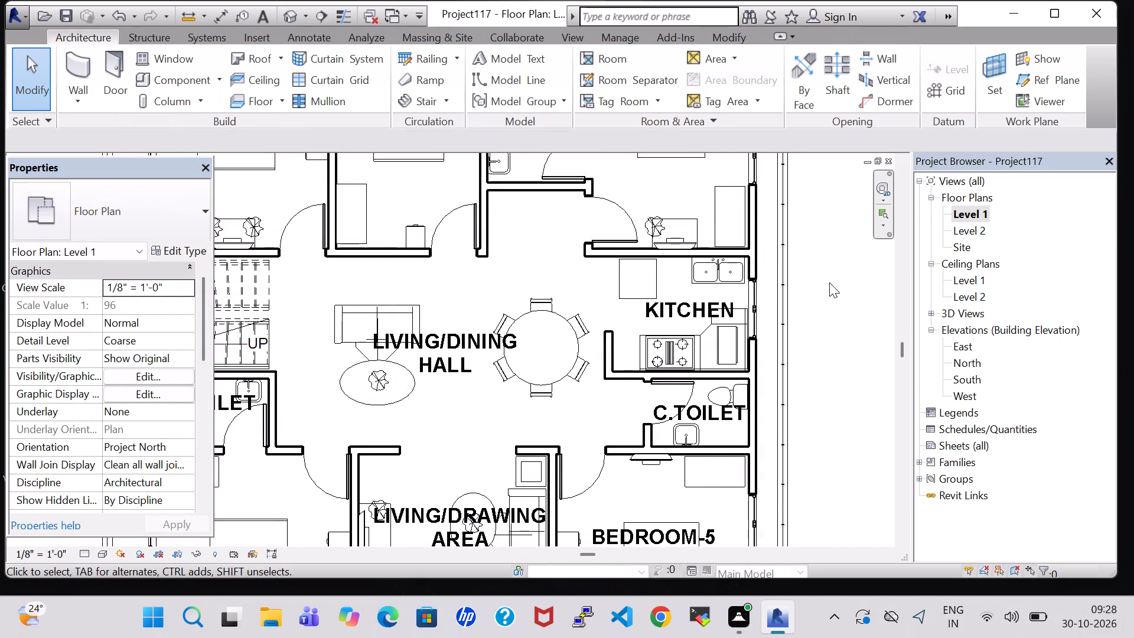
Open the 3D view and turn on the visibility of the Roofs category.
{"action": "scroll", "coordinate": [829, 282], "scroll_direction": "down", "scroll_amount": 1}
{"action": "middle_click_drag", "start_coordinate": [669, 203], "coordinate": [690, 299]}
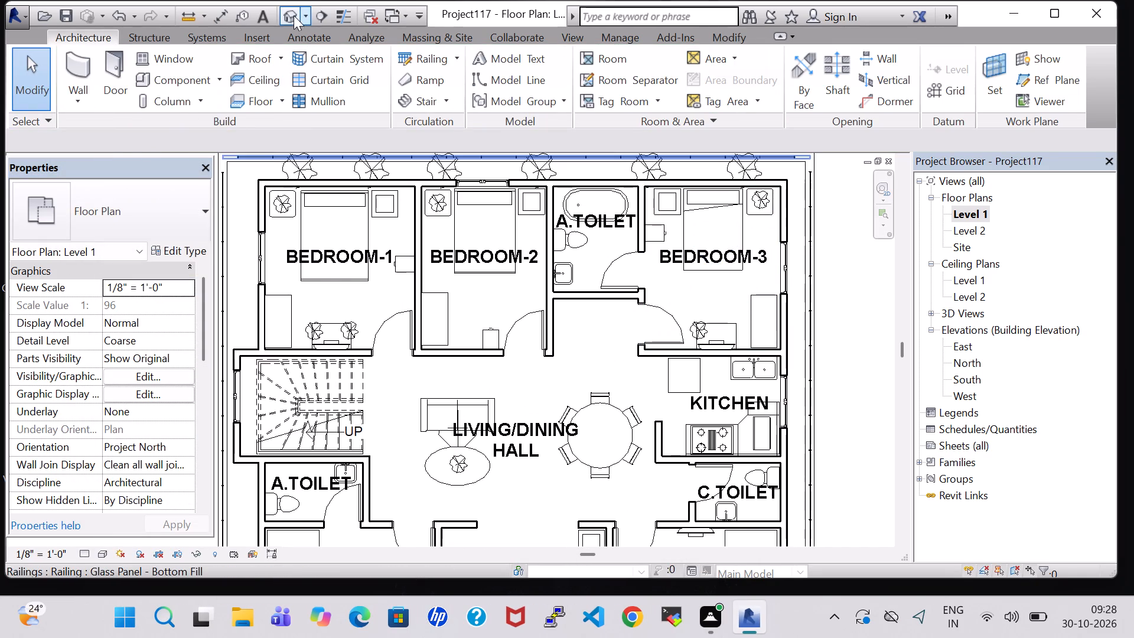
{"action": "left_click", "coordinate": [286, 13]}
{"action": "scroll", "coordinate": [533, 327], "scroll_direction": "down", "scroll_amount": 3}
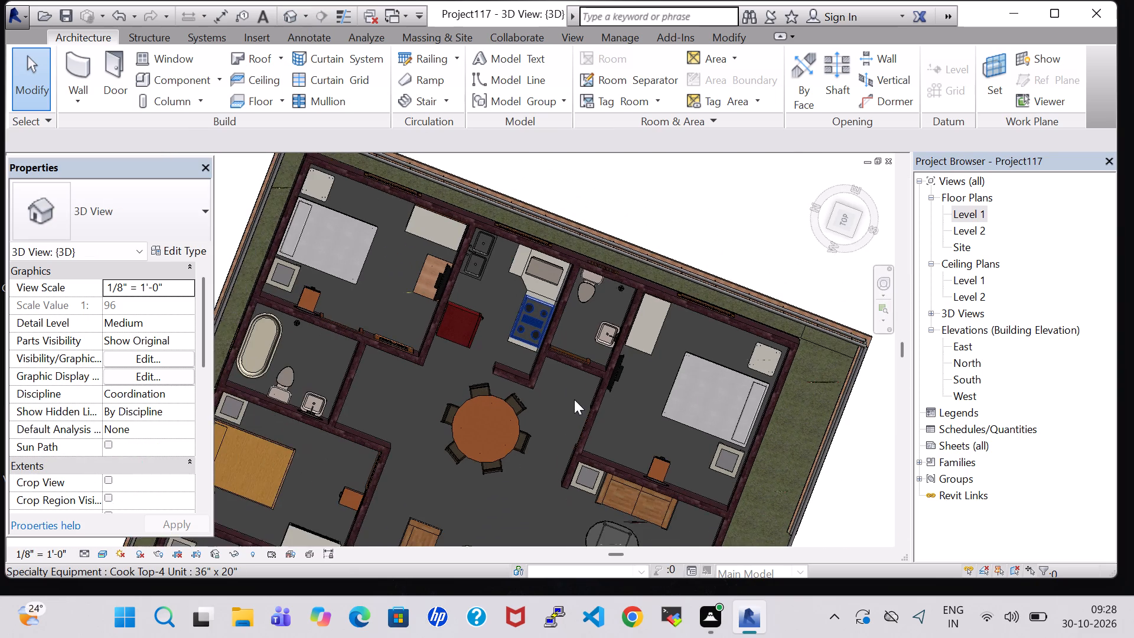
{"action": "middle_click_drag", "start_coordinate": [573, 417], "coordinate": [622, 315]}
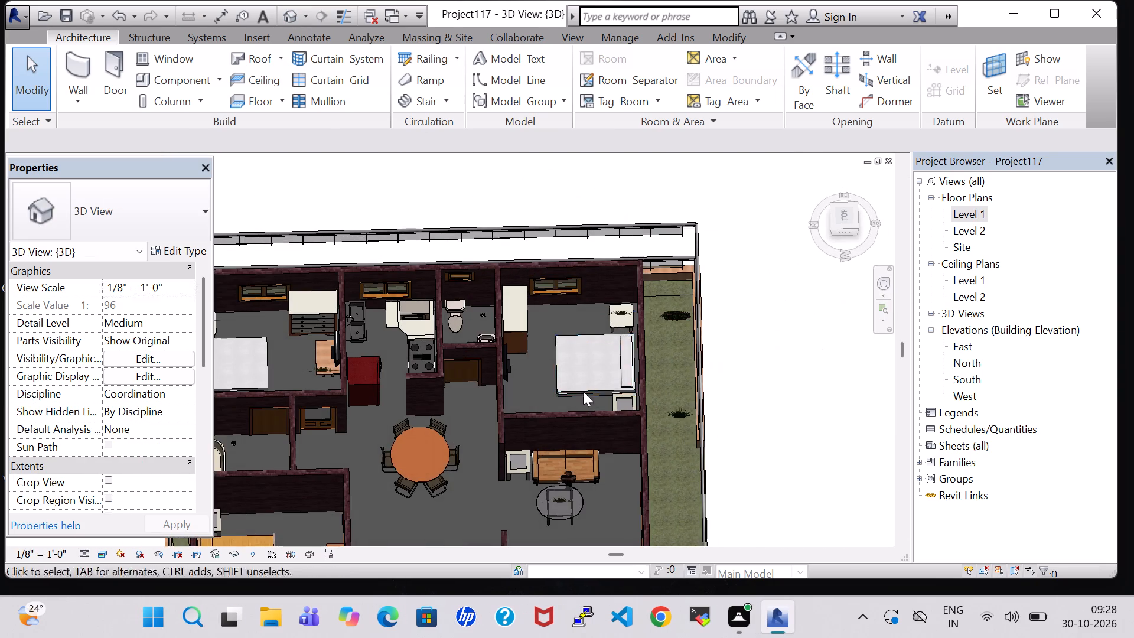
{"action": "scroll", "coordinate": [577, 401], "scroll_direction": "down", "scroll_amount": 3}
{"action": "type", "text": "VG"}
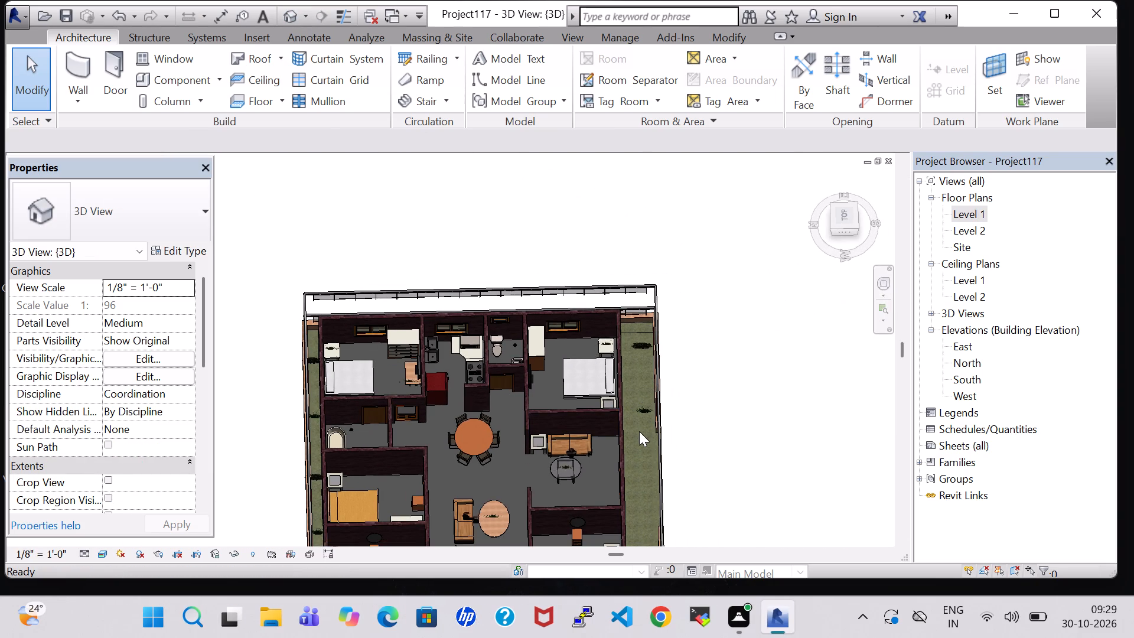
{"action": "key", "text": "r"}
{"action": "scroll", "coordinate": [202, 342], "scroll_direction": "down", "scroll_amount": 1}
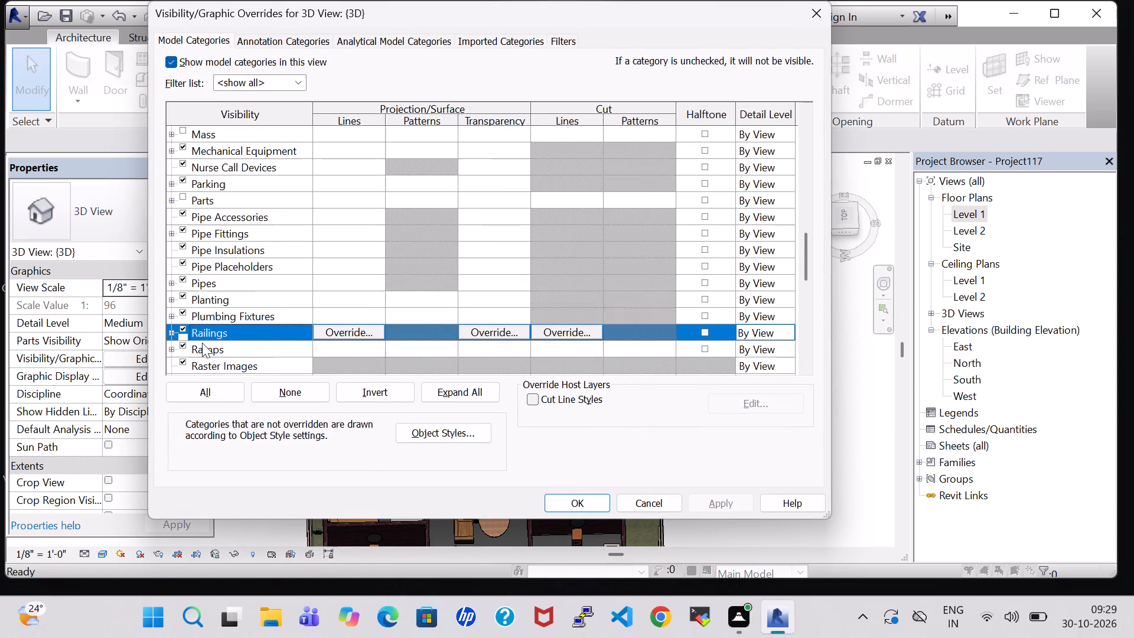
{"action": "scroll", "coordinate": [202, 343], "scroll_direction": "down", "scroll_amount": 6}
{"action": "left_click", "coordinate": [181, 296]}
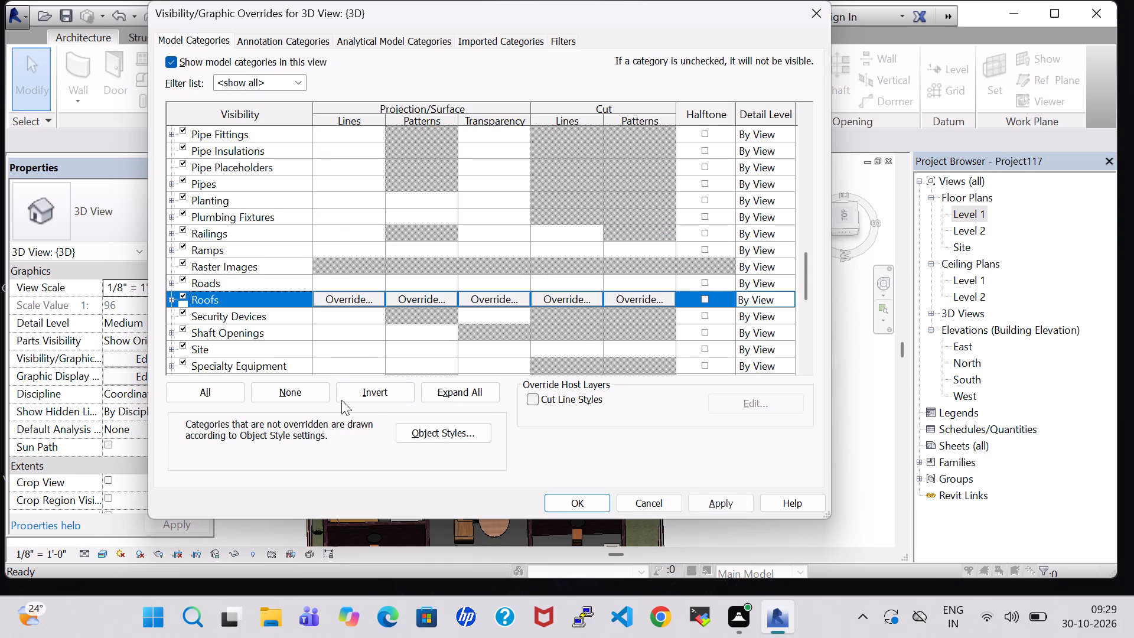
{"action": "left_click", "coordinate": [576, 497]}
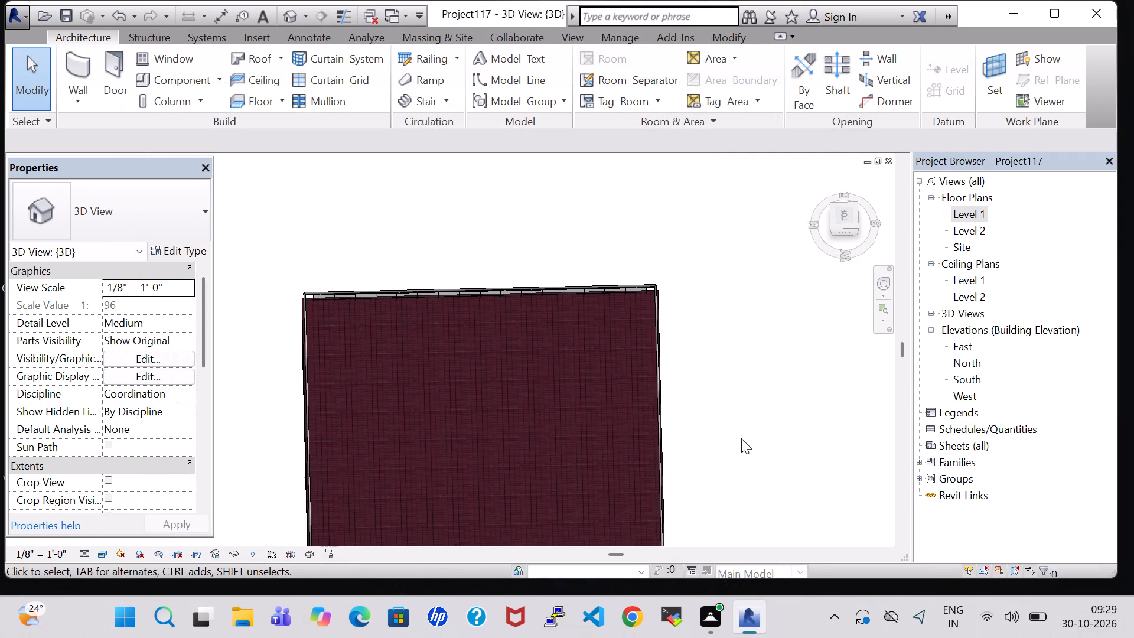
Examine the roofed house in 3D from above and from its left side, including the railings and windows.
{"action": "left_click", "coordinate": [742, 437]}
{"action": "middle_click_drag", "start_coordinate": [729, 471], "coordinate": [703, 346], "text": "shift"}
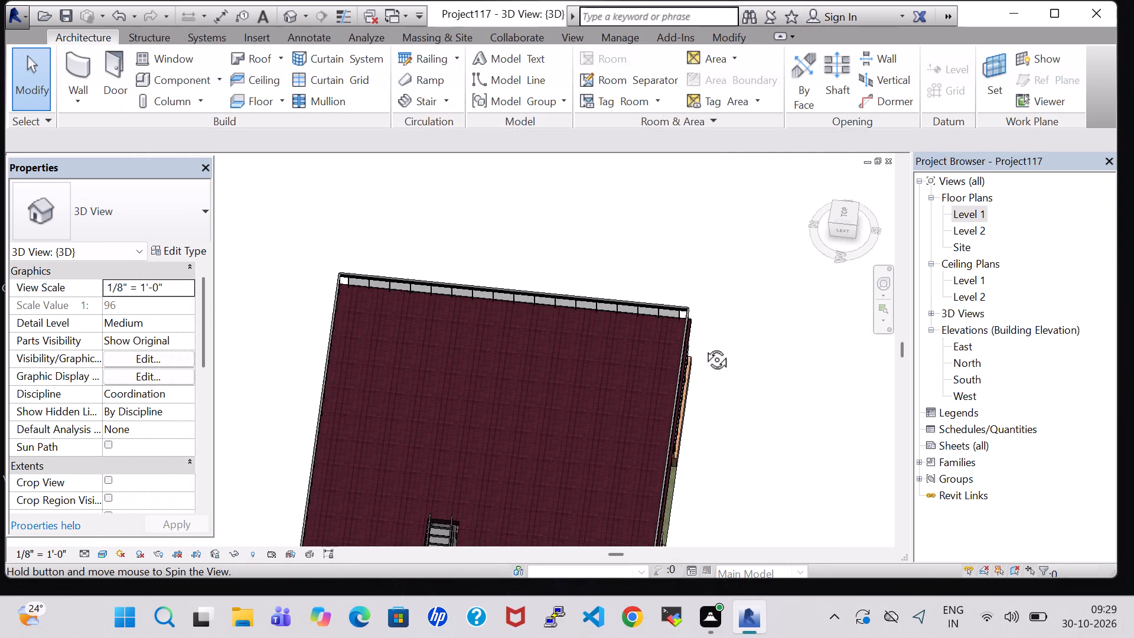
{"action": "middle_click_drag", "start_coordinate": [703, 346], "coordinate": [698, 313], "text": "shift"}
{"action": "middle_click_drag", "start_coordinate": [747, 424], "coordinate": [752, 346]}
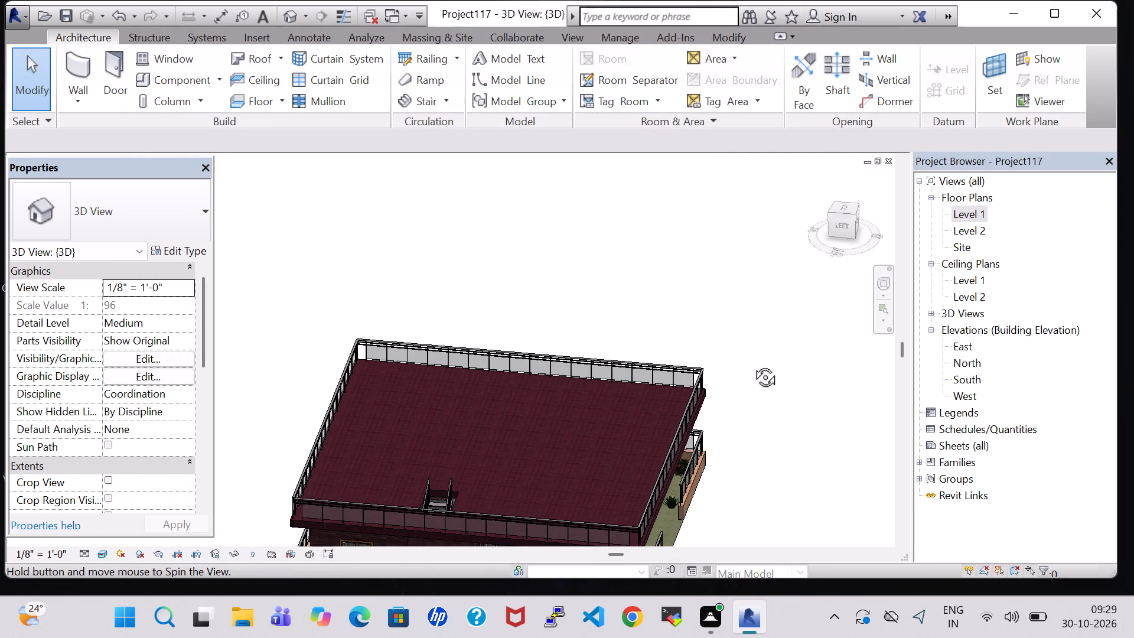
{"action": "middle_click_drag", "start_coordinate": [754, 432], "coordinate": [773, 276]}
{"action": "middle_click_drag", "start_coordinate": [704, 411], "coordinate": [722, 403]}
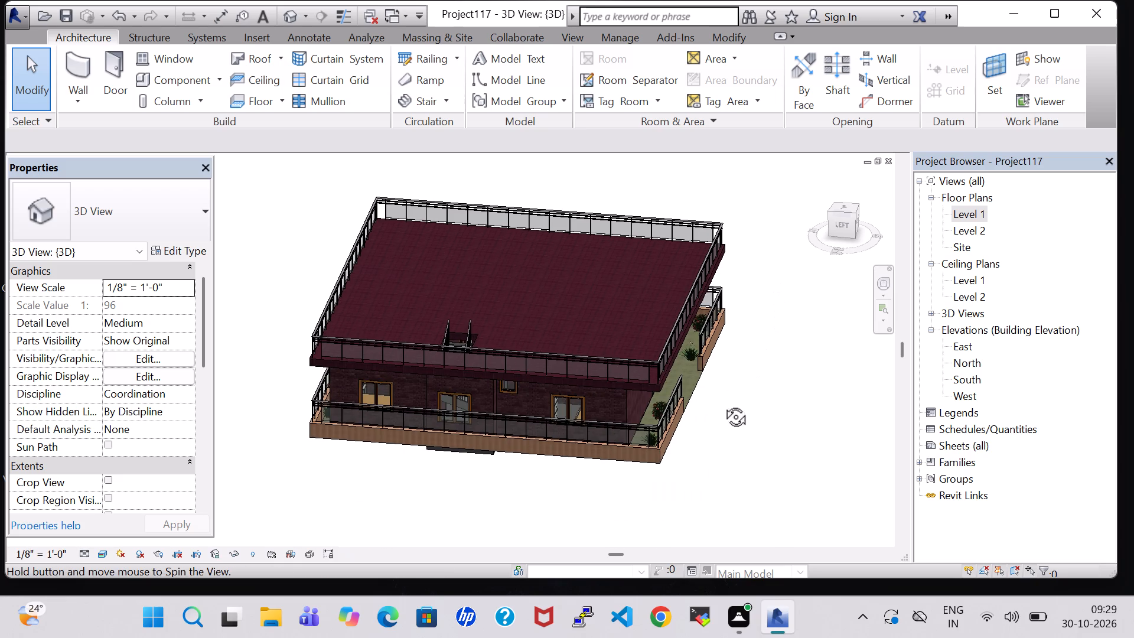
{"action": "middle_click_drag", "start_coordinate": [722, 403], "coordinate": [738, 370]}
{"action": "middle_click_drag", "start_coordinate": [726, 340], "coordinate": [723, 318], "text": "shift"}
{"action": "middle_click", "coordinate": [720, 313], "text": "shift"}
{"action": "middle_click_drag", "start_coordinate": [718, 306], "coordinate": [712, 292], "text": "shift"}
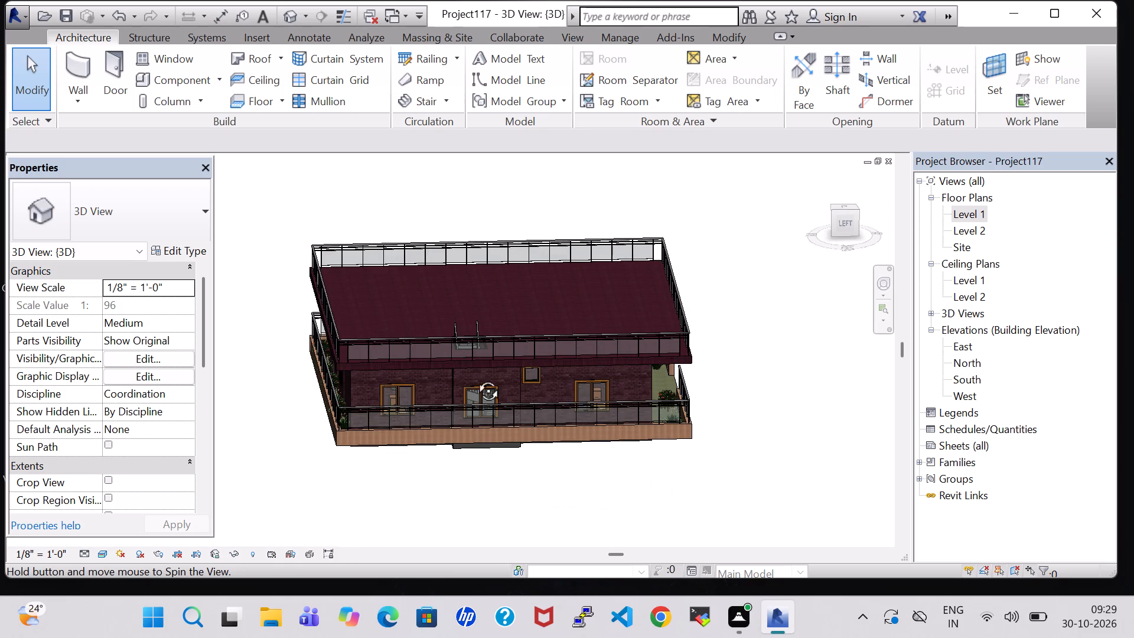
{"action": "scroll", "coordinate": [459, 379], "scroll_direction": "up", "scroll_amount": 4}
{"action": "scroll", "coordinate": [555, 381], "scroll_direction": "up", "scroll_amount": 1}
{"action": "scroll", "coordinate": [553, 382], "scroll_direction": "down", "scroll_amount": 1}
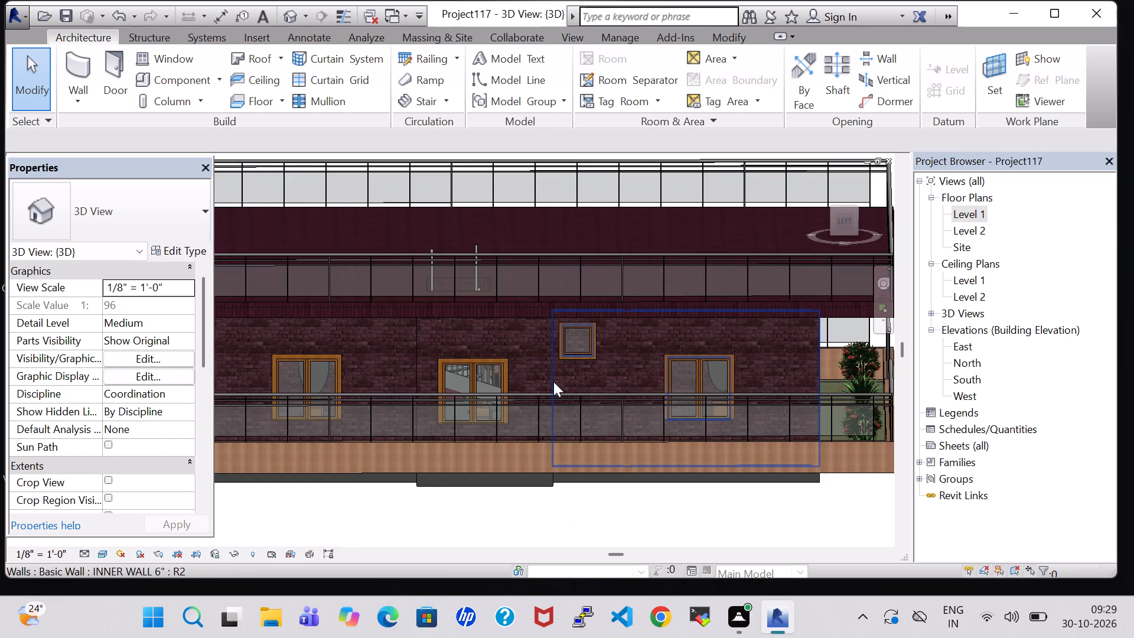
{"action": "scroll", "coordinate": [553, 382], "scroll_direction": "down", "scroll_amount": 3}
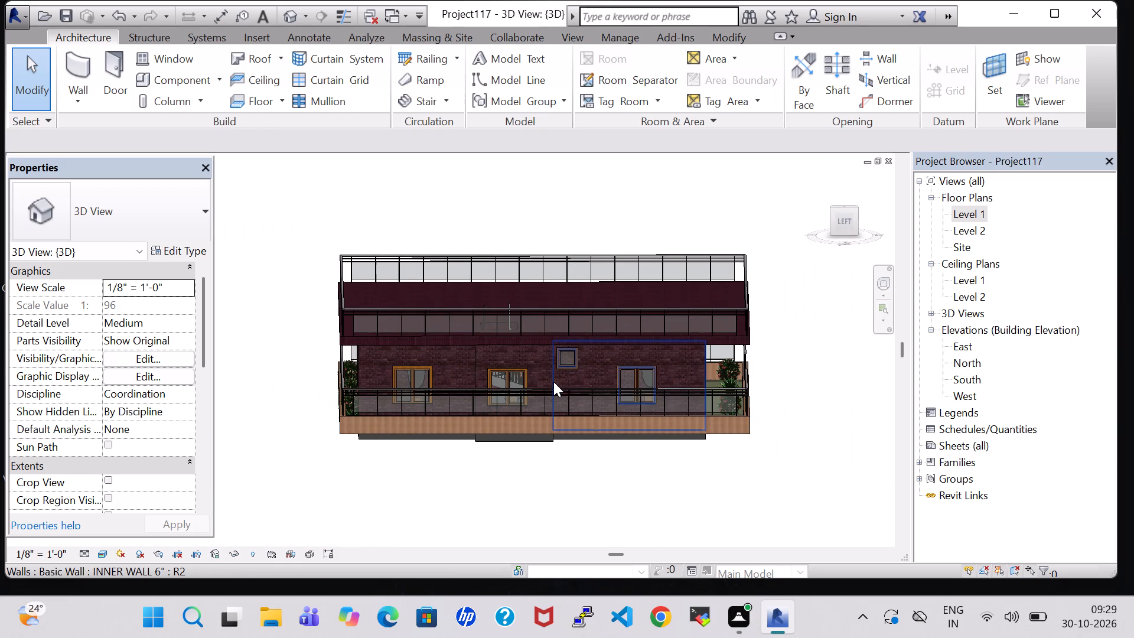
{"action": "middle_click_drag", "start_coordinate": [785, 369], "coordinate": [766, 372], "text": "shift"}
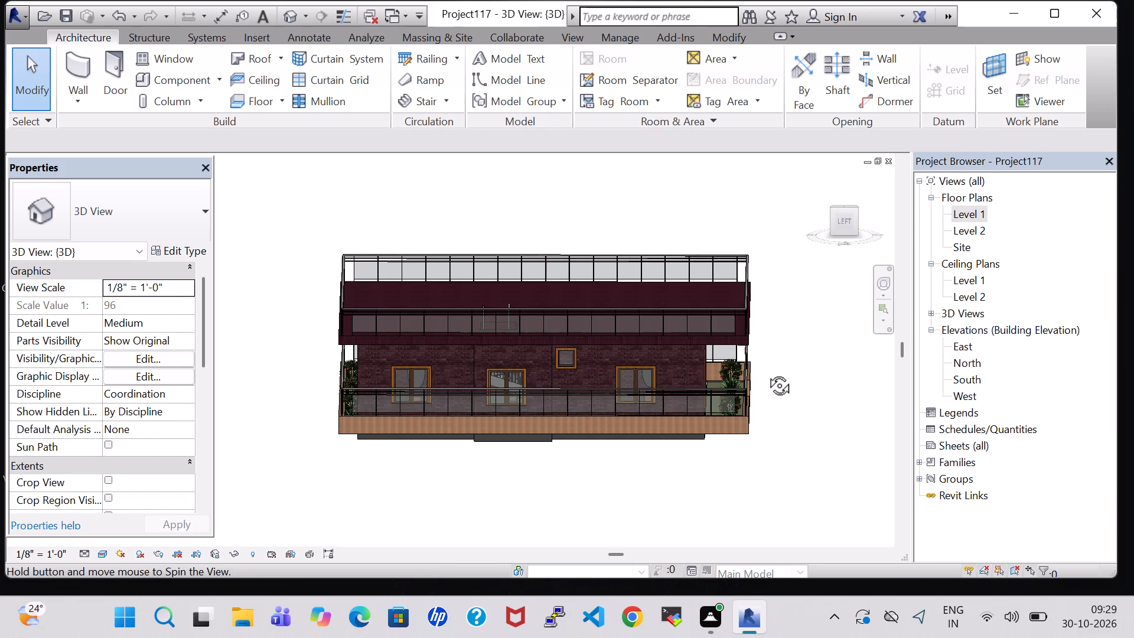
Turn the 3D view to the house's front and examine the entrance door, balcony railings and roof terrace.
{"action": "left_click", "coordinate": [836, 244]}
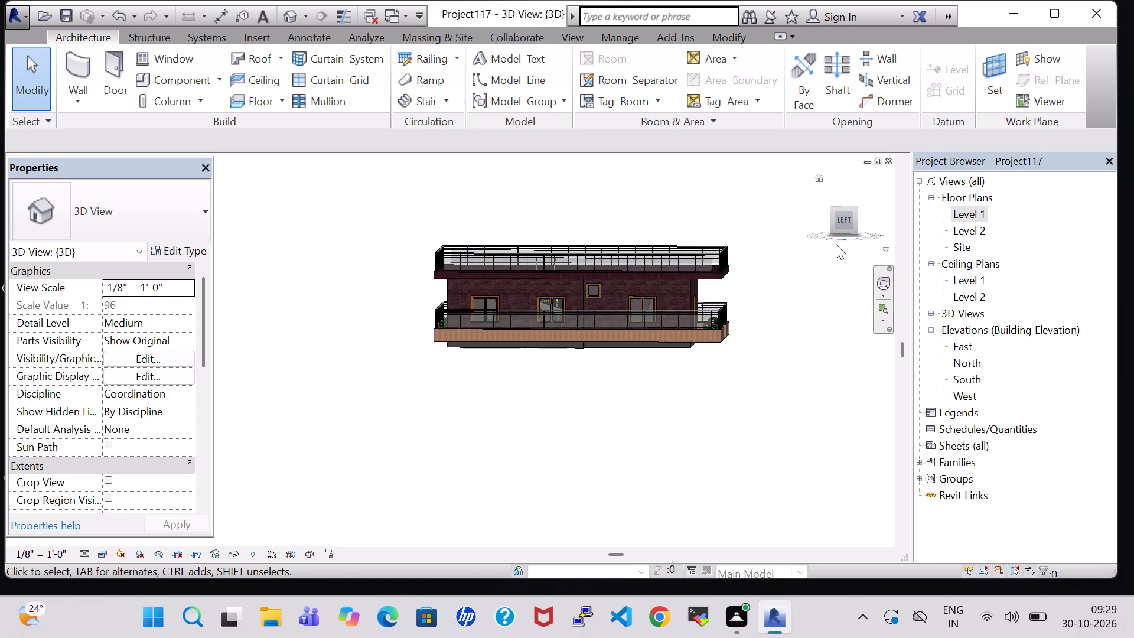
{"action": "left_click", "coordinate": [878, 237]}
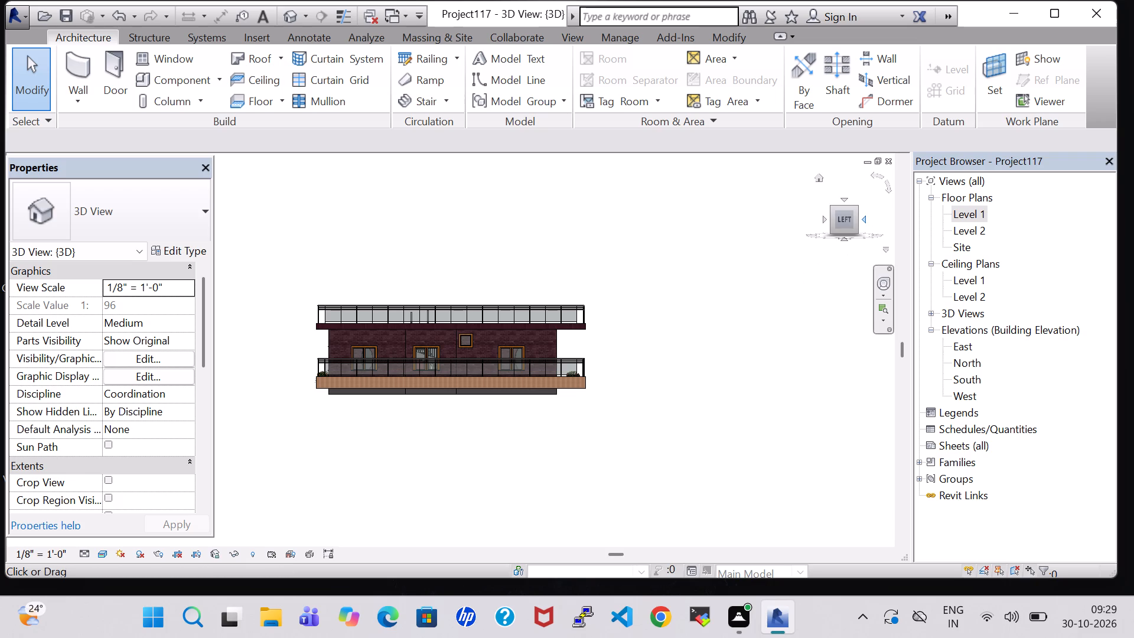
{"action": "left_click", "coordinate": [866, 219]}
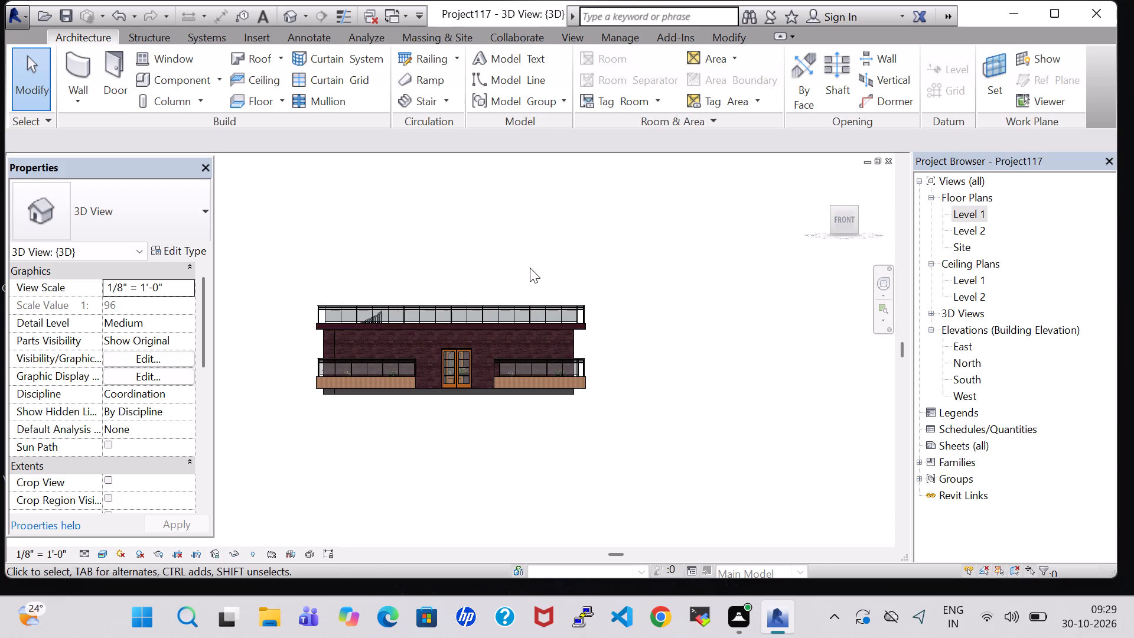
{"action": "middle_click_drag", "start_coordinate": [510, 224], "coordinate": [510, 337], "text": "shift"}
{"action": "scroll", "coordinate": [510, 237], "scroll_direction": "up", "scroll_amount": 1, "text": "shift"}
{"action": "scroll", "coordinate": [510, 337], "scroll_direction": "up", "scroll_amount": 4}
{"action": "middle_click_drag", "start_coordinate": [510, 341], "coordinate": [510, 317], "text": "shift"}
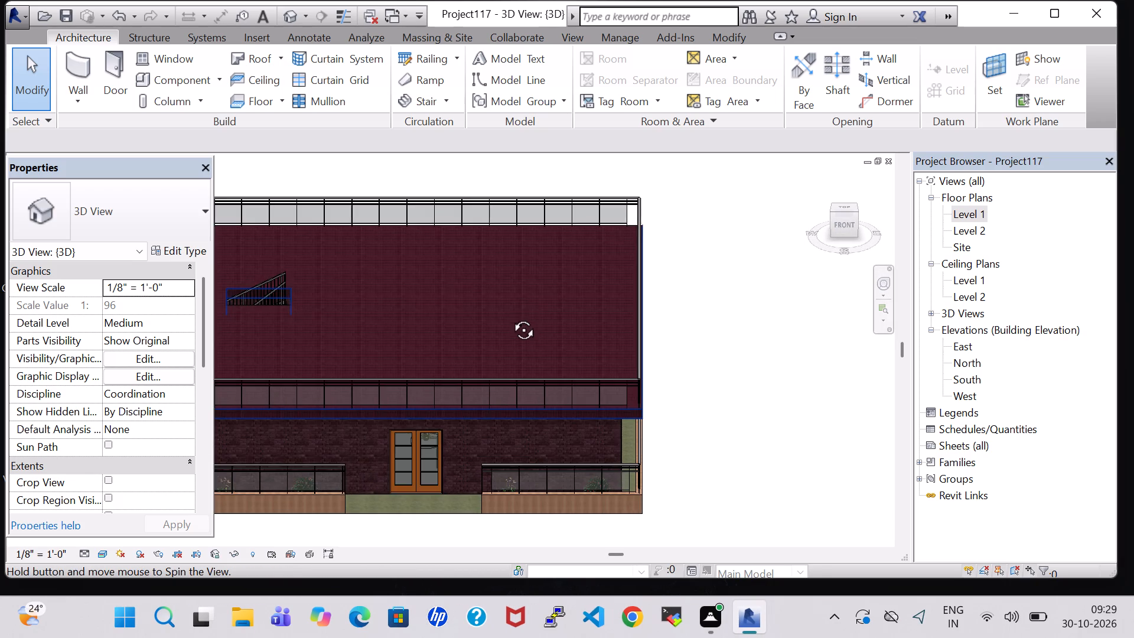
{"action": "middle_click_drag", "start_coordinate": [510, 317], "coordinate": [513, 246], "text": "shift"}
{"action": "scroll", "coordinate": [478, 364], "scroll_direction": "down", "scroll_amount": 1}
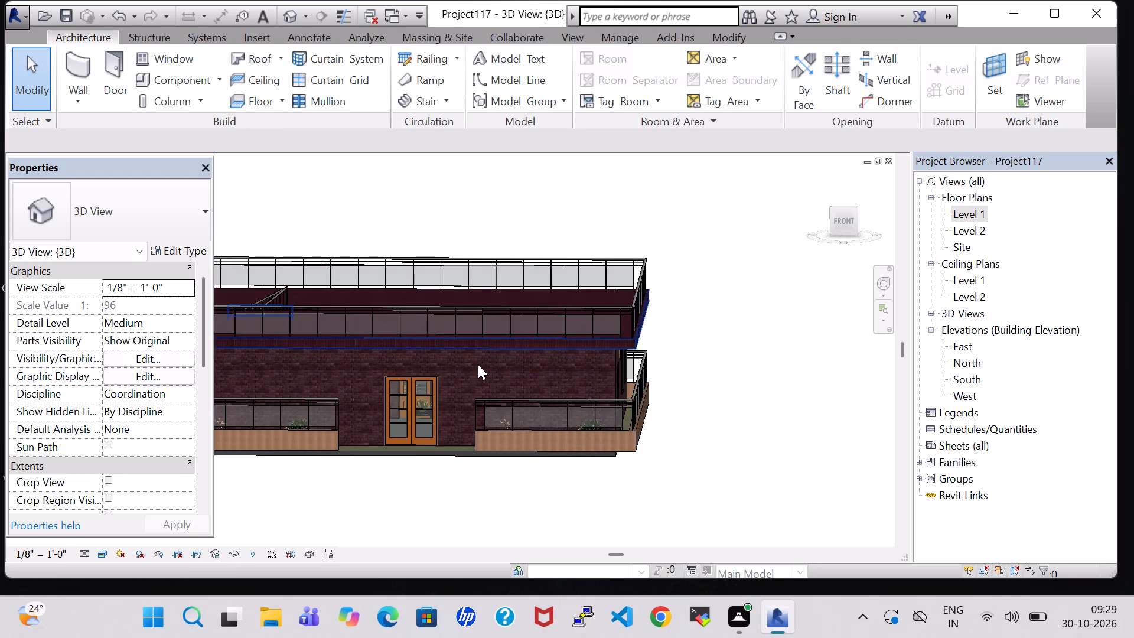
{"action": "scroll", "coordinate": [478, 364], "scroll_direction": "down", "scroll_amount": 1}
{"action": "middle_click", "coordinate": [478, 364]}
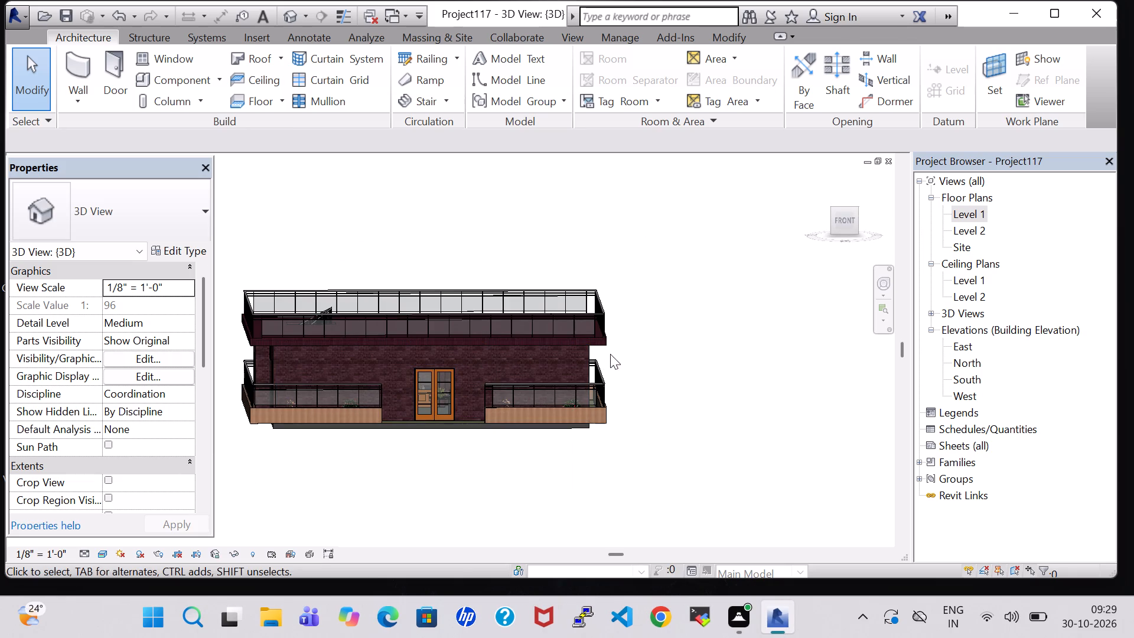
{"action": "middle_click_drag", "start_coordinate": [610, 354], "coordinate": [606, 370]}
{"action": "scroll", "coordinate": [607, 375], "scroll_direction": "up", "scroll_amount": 1}
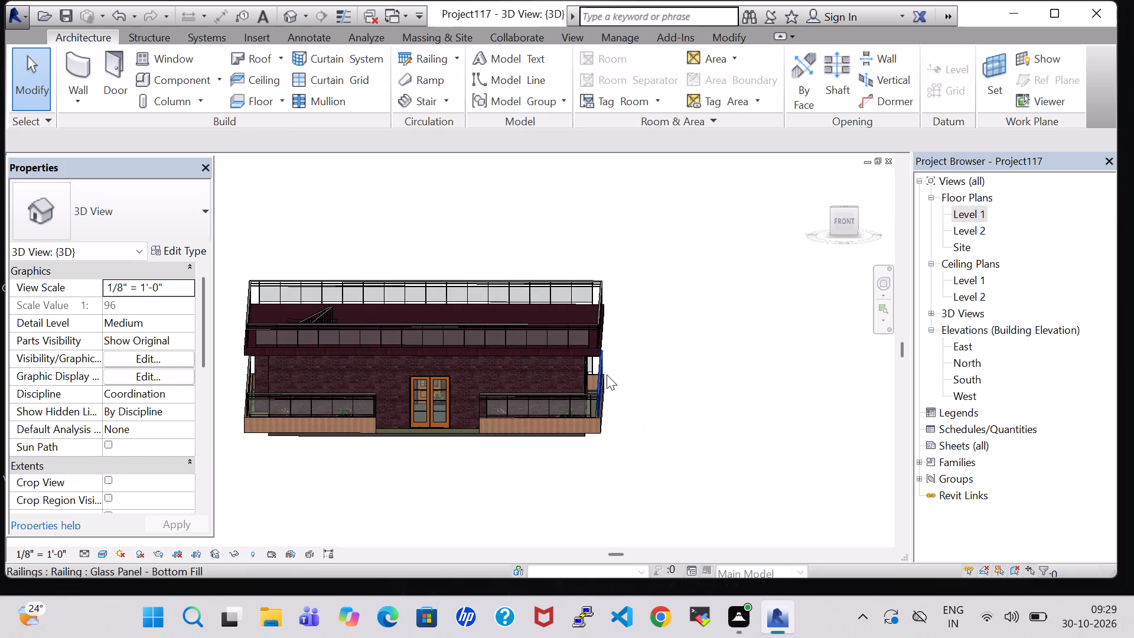
{"action": "scroll", "coordinate": [607, 375], "scroll_direction": "up", "scroll_amount": 1}
{"action": "middle_click_drag", "start_coordinate": [607, 375], "coordinate": [700, 351]}
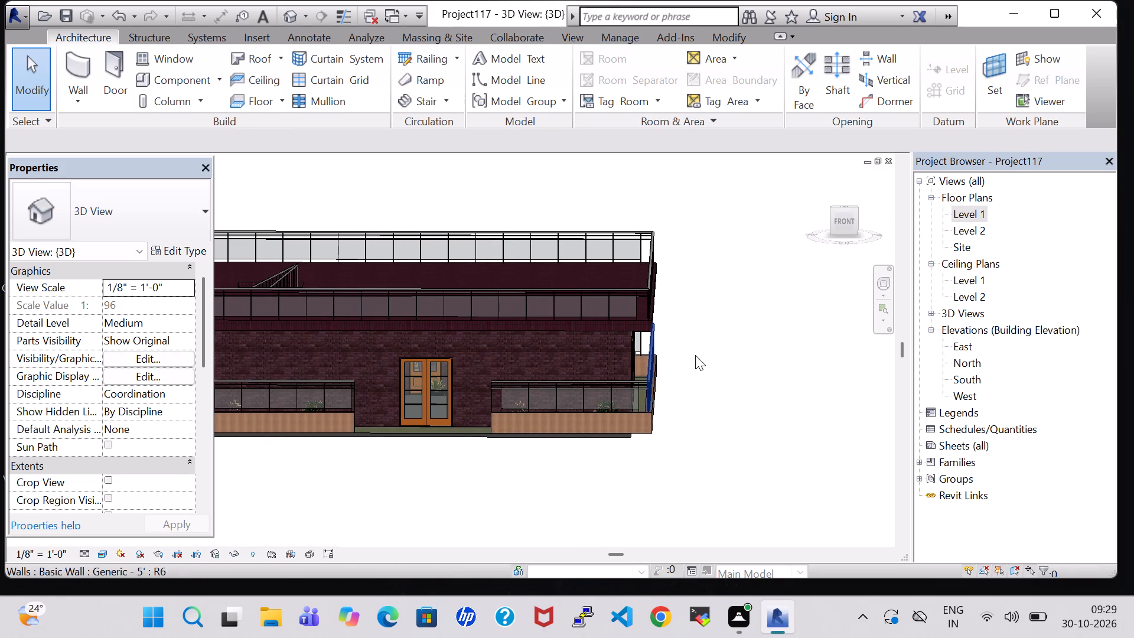
{"action": "middle_click", "coordinate": [691, 356], "text": "shift"}
{"action": "scroll", "coordinate": [691, 356], "scroll_direction": "up", "scroll_amount": 1, "text": "shift"}
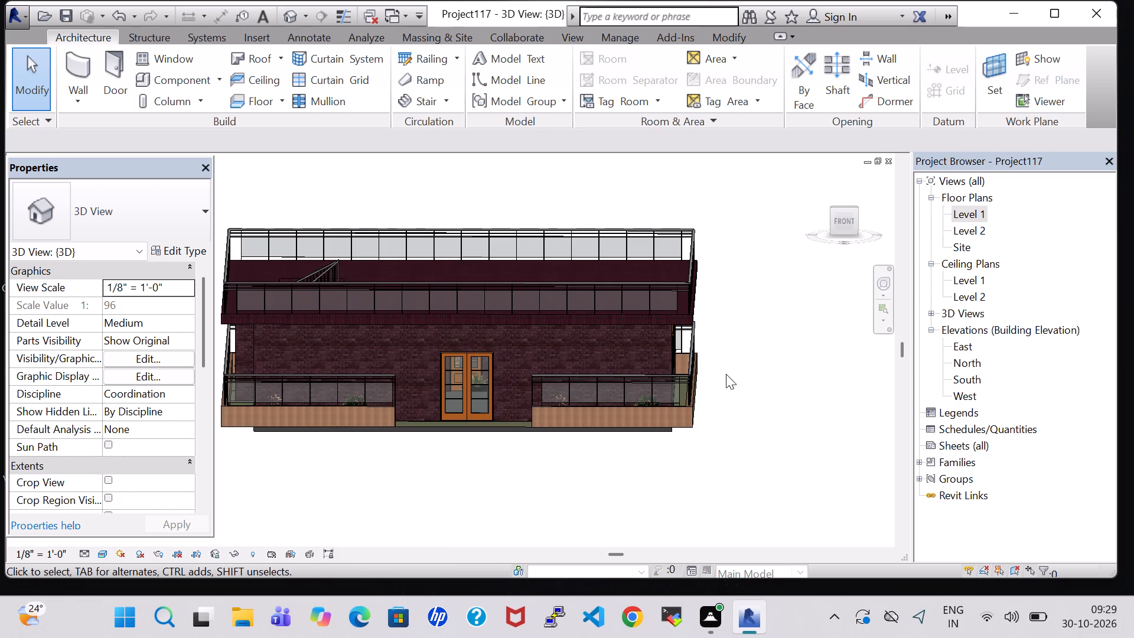
{"action": "left_click", "coordinate": [746, 376]}
Save the project.
{"action": "left_click", "coordinate": [62, 16]}
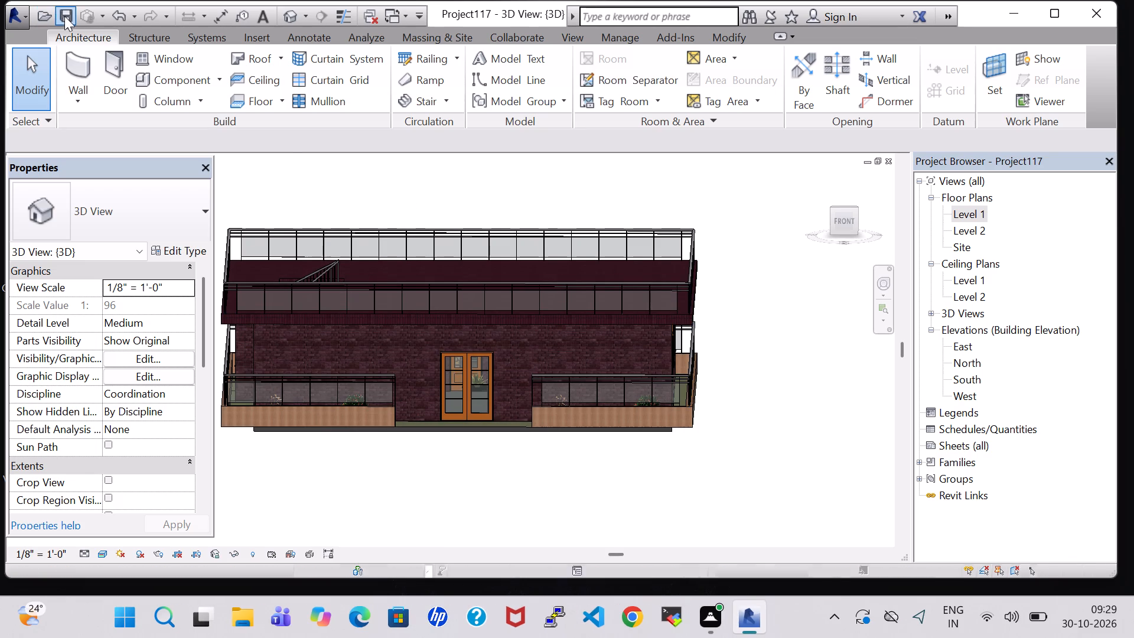
Export the model as an IFC 2x3 file named Project117 into the work folder on the Desktop.
{"action": "left_click", "coordinate": [15, 18]}
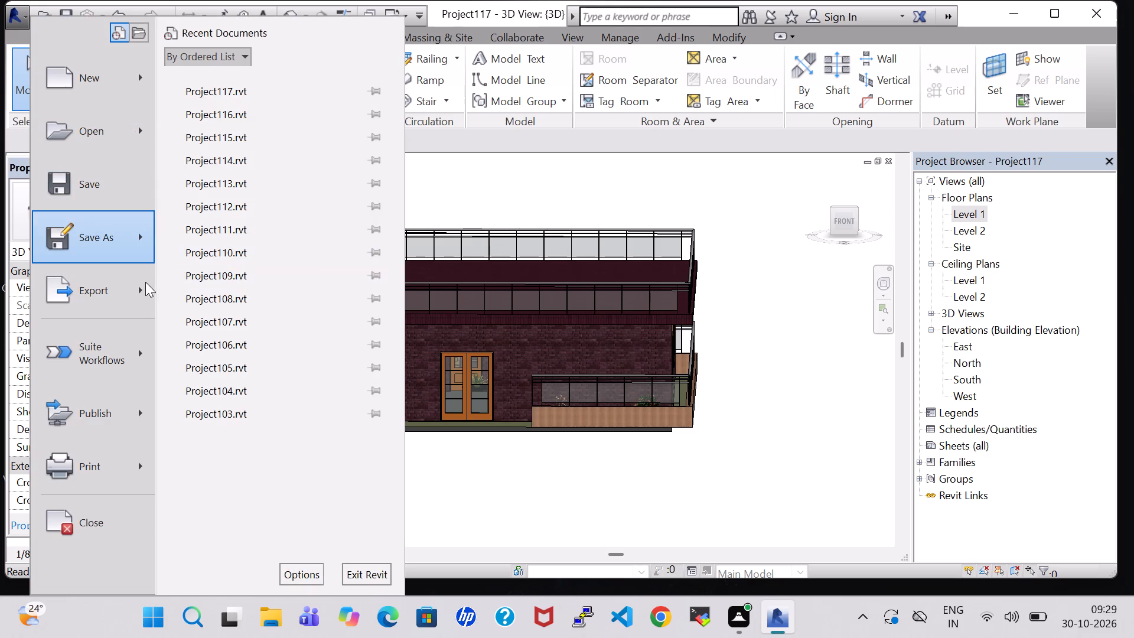
{"action": "left_click", "coordinate": [138, 282]}
{"action": "left_click", "coordinate": [269, 434]}
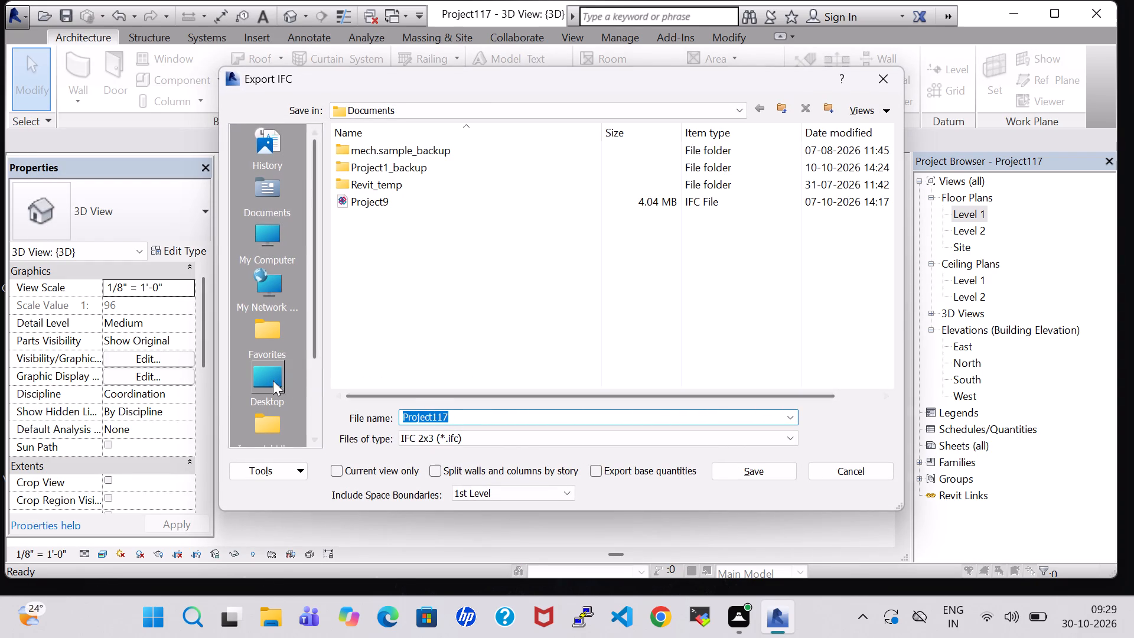
{"action": "left_click", "coordinate": [273, 380]}
{"action": "scroll", "coordinate": [402, 365], "scroll_direction": "down", "scroll_amount": 2}
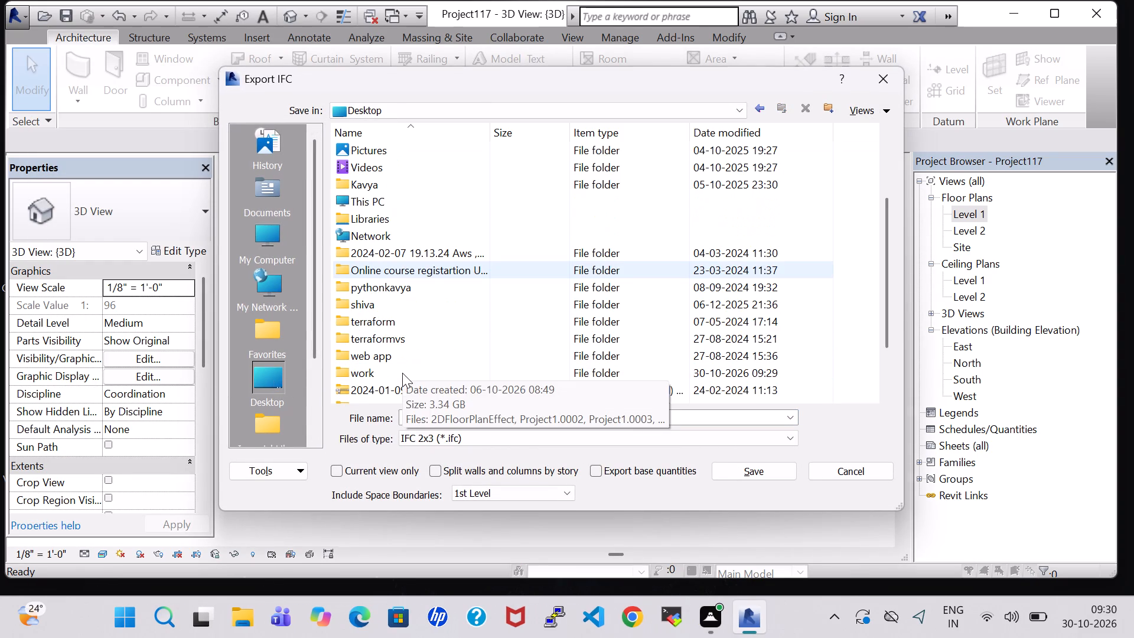
{"action": "double_click", "coordinate": [402, 373]}
{"action": "left_click_drag", "start_coordinate": [889, 154], "coordinate": [894, 389]}
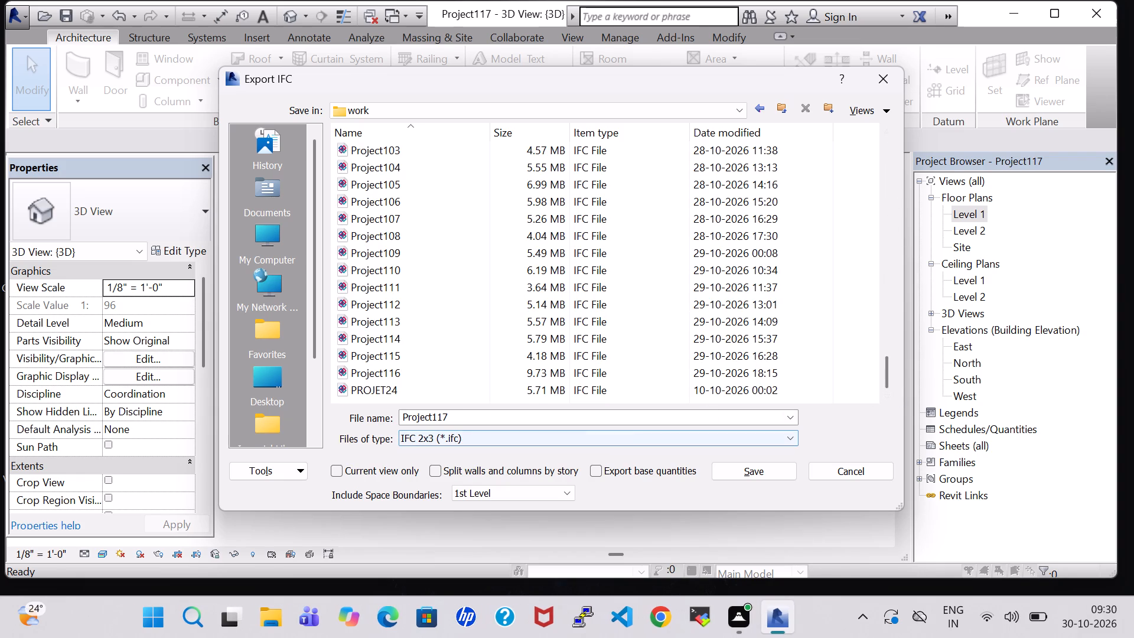
{"action": "left_click", "coordinate": [775, 469]}
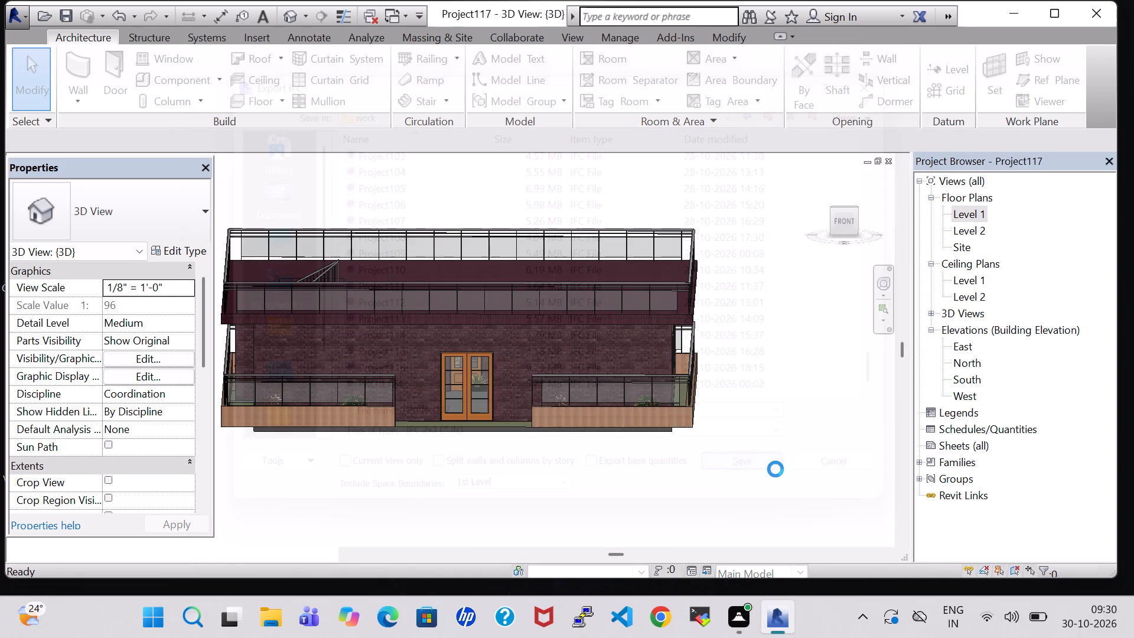